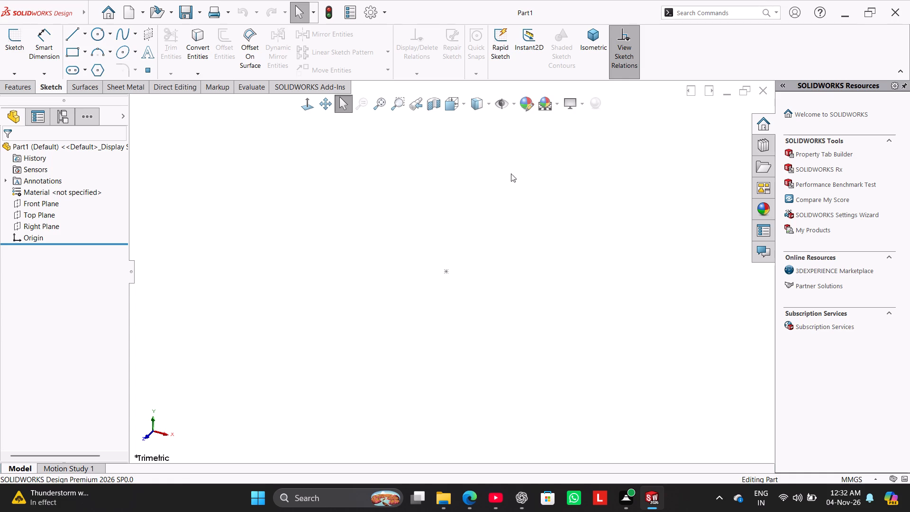
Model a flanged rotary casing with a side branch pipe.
Start a centerline sketch on the Front Plane.
{"action": "left_click", "coordinate": [87, 29]}
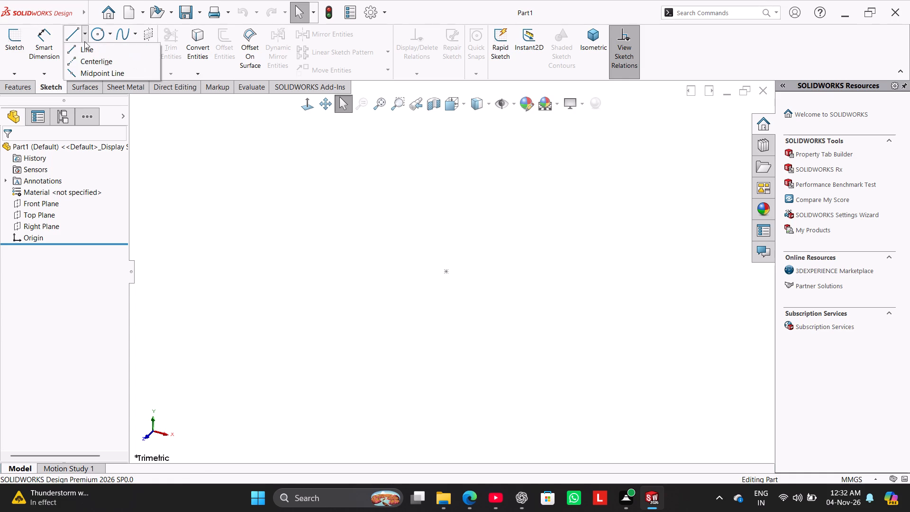
{"action": "left_click", "coordinate": [85, 61]}
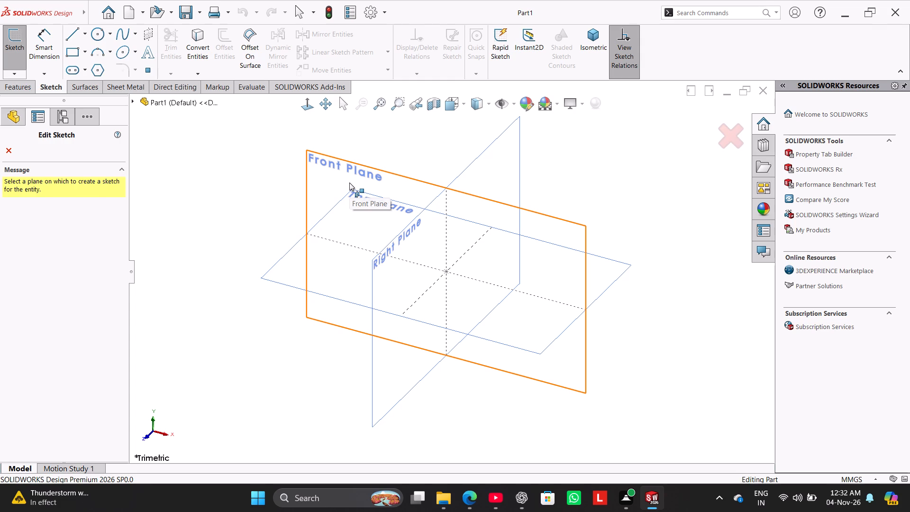
{"action": "left_click", "coordinate": [349, 183]}
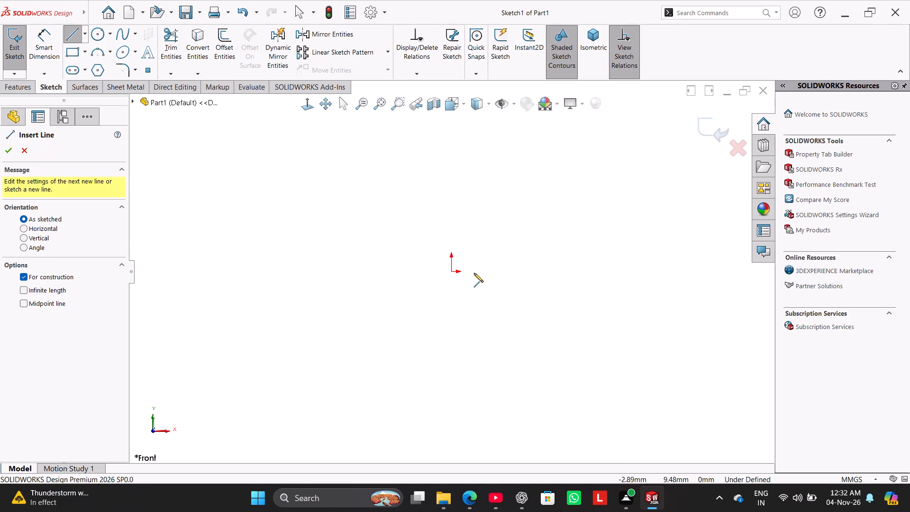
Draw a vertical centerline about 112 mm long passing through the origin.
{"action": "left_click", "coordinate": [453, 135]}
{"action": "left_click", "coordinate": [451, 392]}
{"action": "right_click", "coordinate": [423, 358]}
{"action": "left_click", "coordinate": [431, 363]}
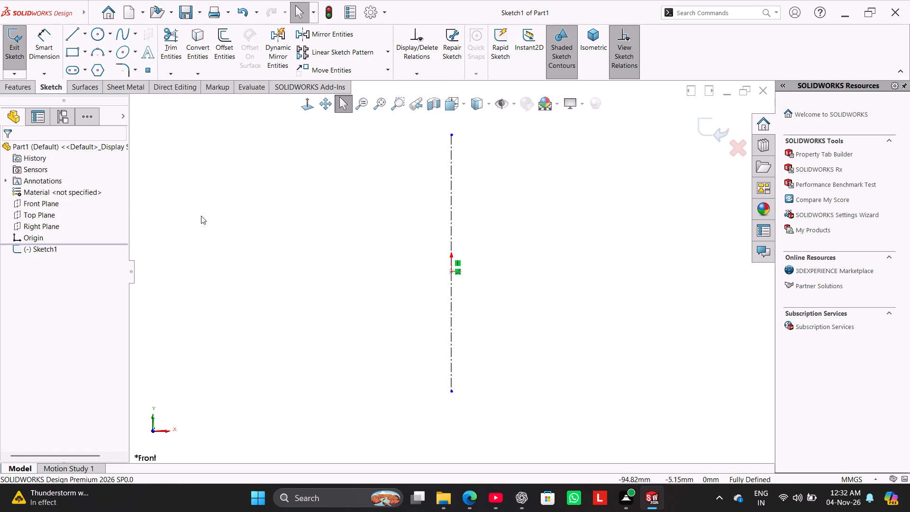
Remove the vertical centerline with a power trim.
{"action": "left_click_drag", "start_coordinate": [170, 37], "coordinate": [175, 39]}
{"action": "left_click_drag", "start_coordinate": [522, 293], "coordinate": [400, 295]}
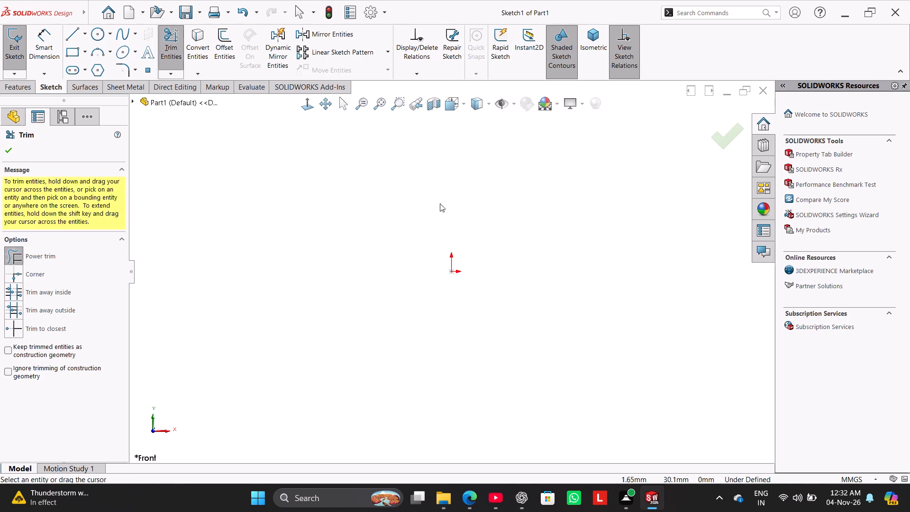
Draw a vertical centerline about 135 mm long upward from the origin.
{"action": "left_click", "coordinate": [71, 40]}
{"action": "scroll", "coordinate": [343, 174], "scroll_direction": "up", "scroll_amount": 2}
{"action": "scroll", "coordinate": [425, 155], "scroll_direction": "up", "scroll_amount": 2}
{"action": "scroll", "coordinate": [468, 154], "scroll_direction": "down", "scroll_amount": 1}
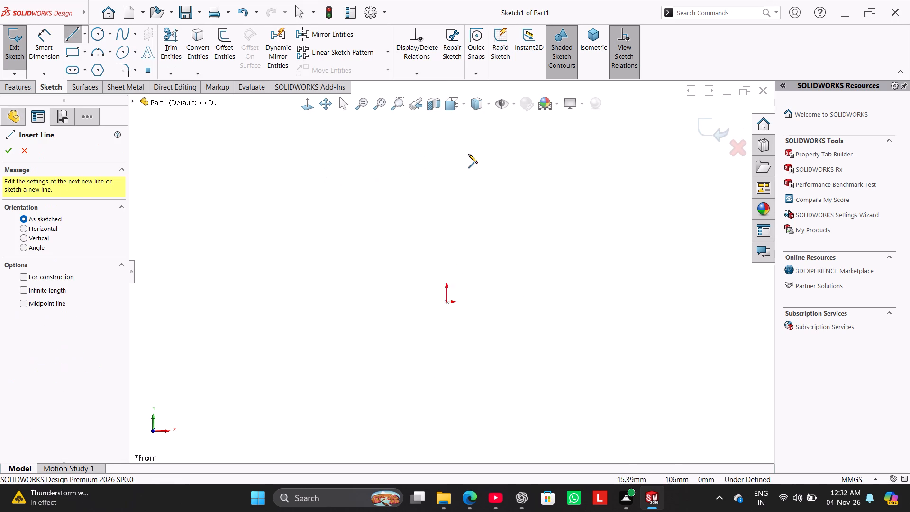
{"action": "scroll", "coordinate": [468, 154], "scroll_direction": "down", "scroll_amount": 2}
{"action": "left_click", "coordinate": [86, 36]}
{"action": "left_click", "coordinate": [89, 61]}
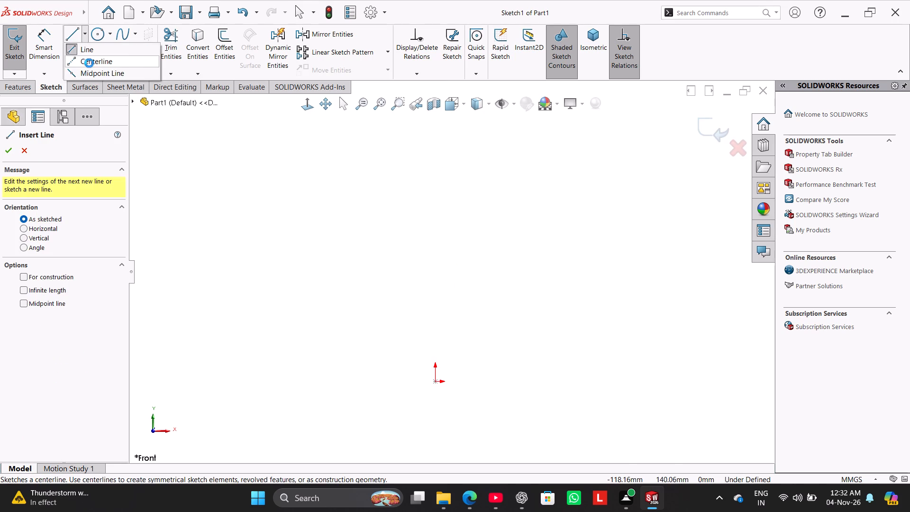
{"action": "left_click", "coordinate": [435, 380]}
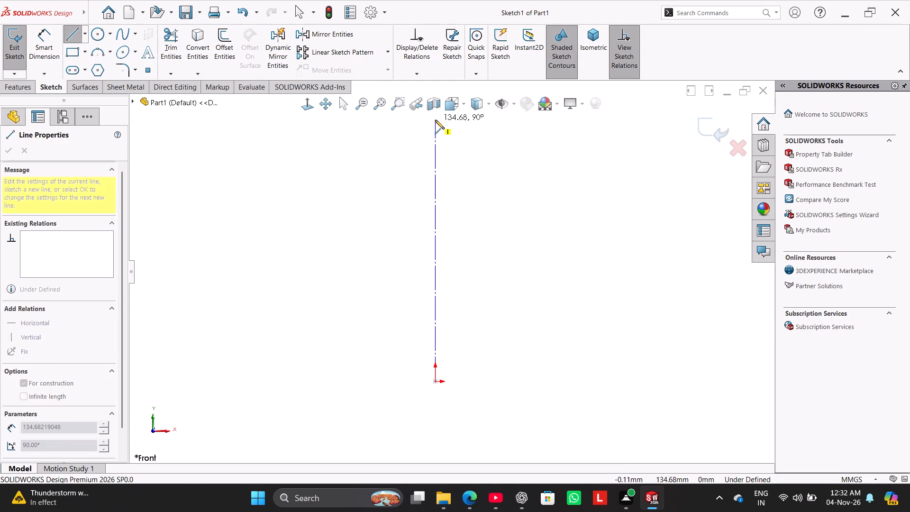
{"action": "left_click", "coordinate": [435, 120]}
{"action": "right_click", "coordinate": [465, 146]}
{"action": "left_click", "coordinate": [475, 151]}
Sketch the profile's base: a horizontal line from the origin, a vertical edge about 26 mm high, and a short horizontal edge back inward.
{"action": "scroll", "coordinate": [473, 159], "scroll_direction": "up", "scroll_amount": 2}
{"action": "scroll", "coordinate": [473, 161], "scroll_direction": "down", "scroll_amount": 3}
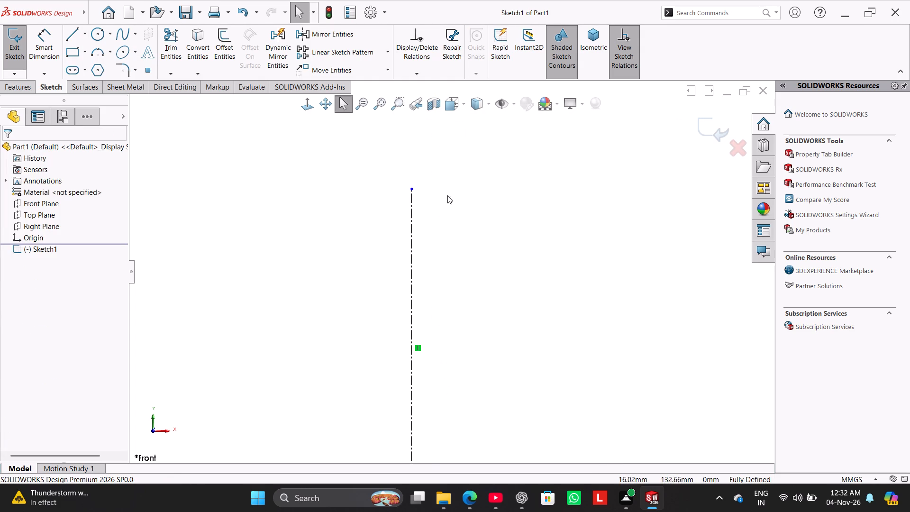
{"action": "scroll", "coordinate": [501, 313], "scroll_direction": "up", "scroll_amount": 3}
{"action": "scroll", "coordinate": [496, 357], "scroll_direction": "up", "scroll_amount": 1}
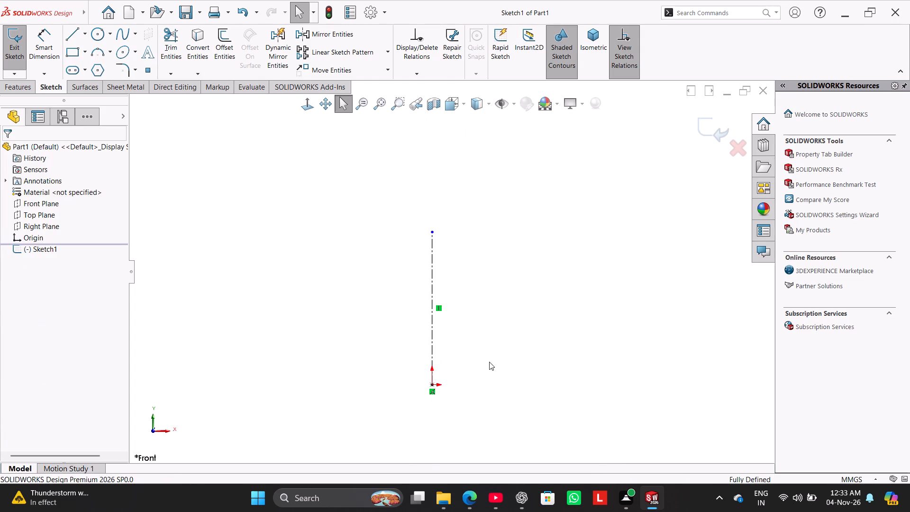
{"action": "scroll", "coordinate": [490, 375], "scroll_direction": "up", "scroll_amount": 3}
{"action": "scroll", "coordinate": [489, 369], "scroll_direction": "down", "scroll_amount": 3}
{"action": "left_click", "coordinate": [76, 40]}
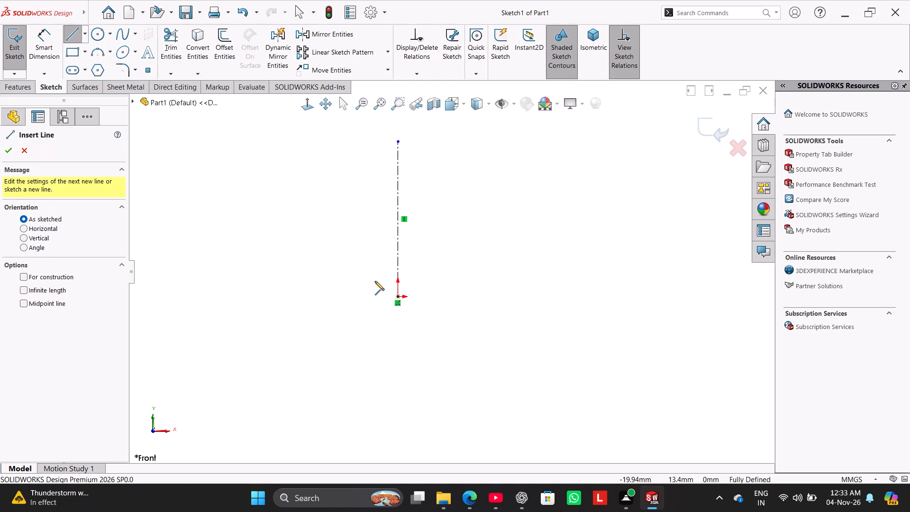
{"action": "left_click", "coordinate": [398, 294]}
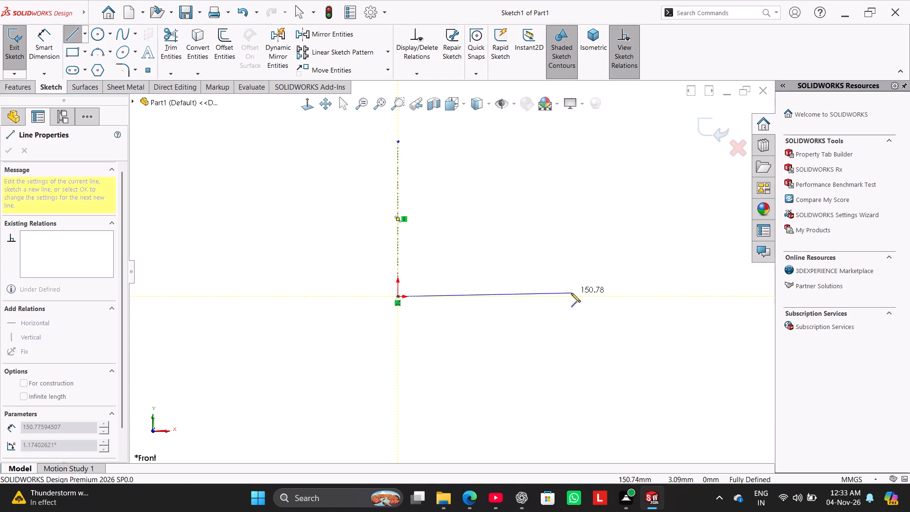
{"action": "left_click", "coordinate": [591, 297]}
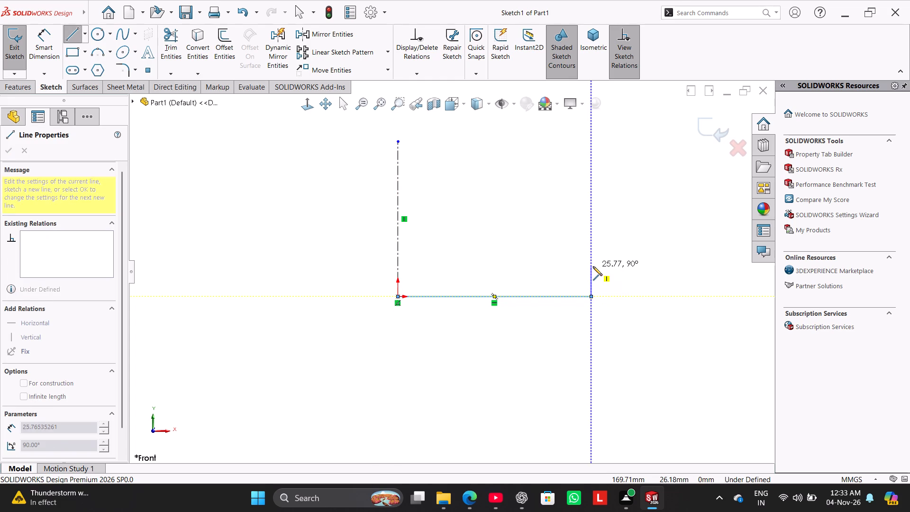
{"action": "left_click", "coordinate": [593, 266]}
{"action": "left_click", "coordinate": [540, 266]}
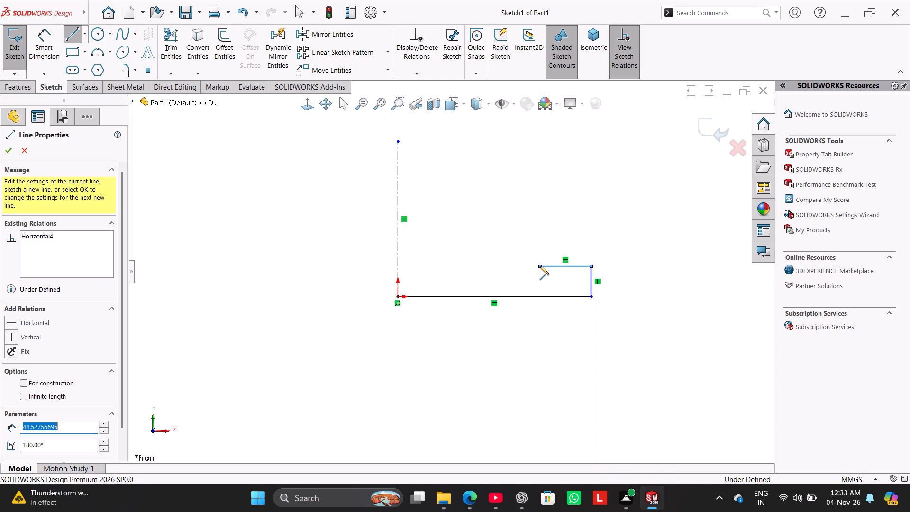
Continue the profile with a slanted edge about 99 mm long, a horizontal outward edge, a vertical about 114 mm, and a 180 mm top line.
{"action": "left_click", "coordinate": [509, 157]}
{"action": "left_click", "coordinate": [605, 159]}
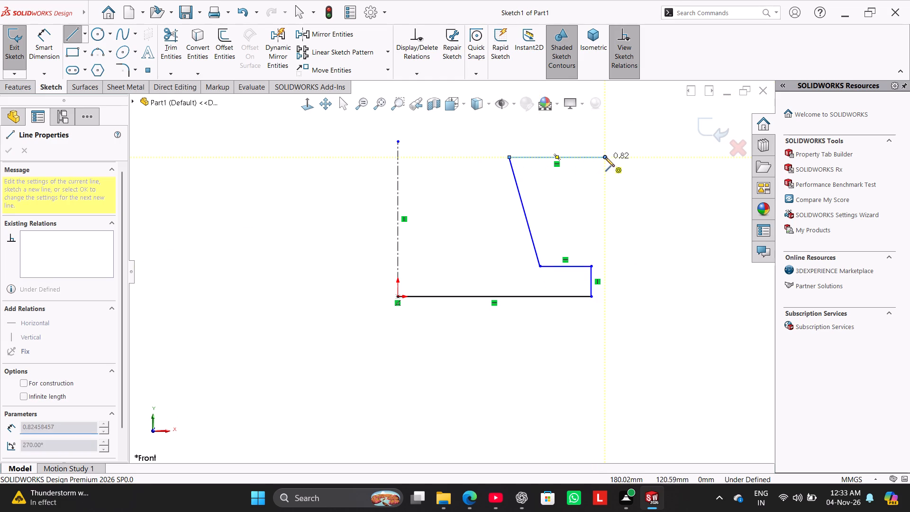
{"action": "scroll", "coordinate": [607, 154], "scroll_direction": "up", "scroll_amount": 3}
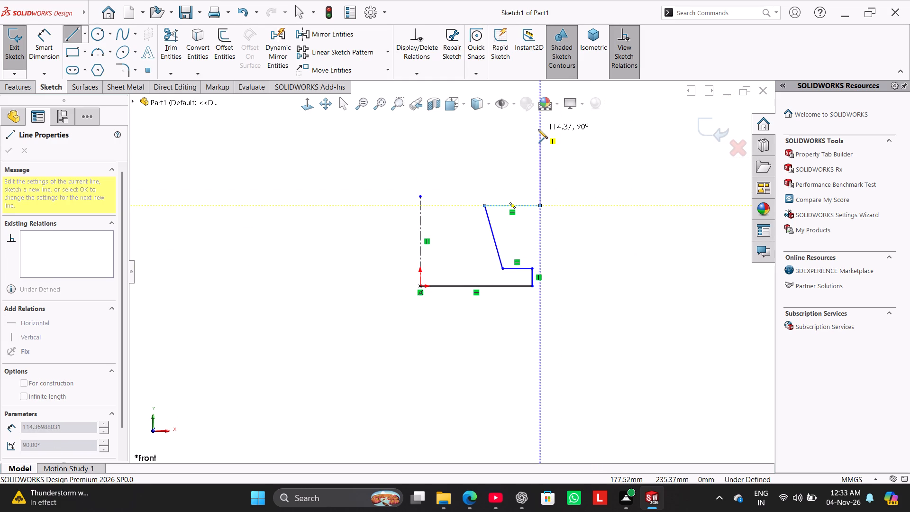
{"action": "left_click", "coordinate": [538, 129]}
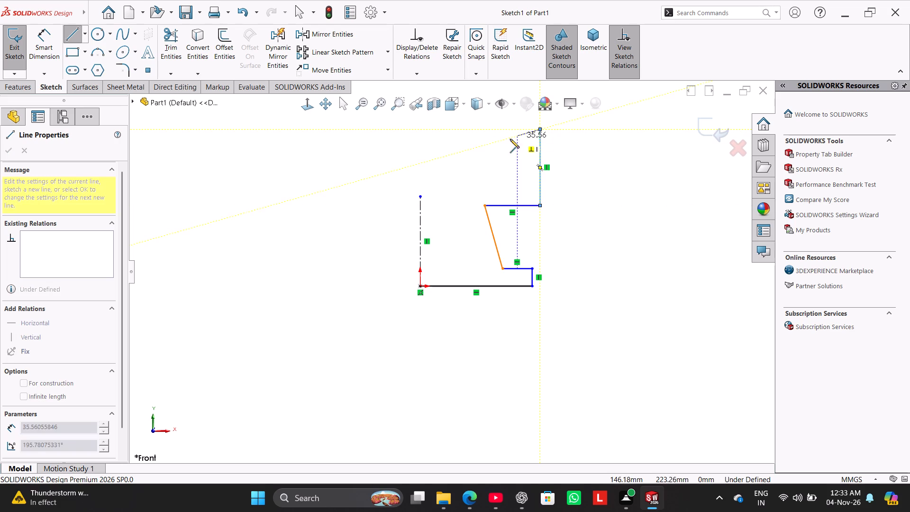
{"action": "left_click", "coordinate": [419, 128]}
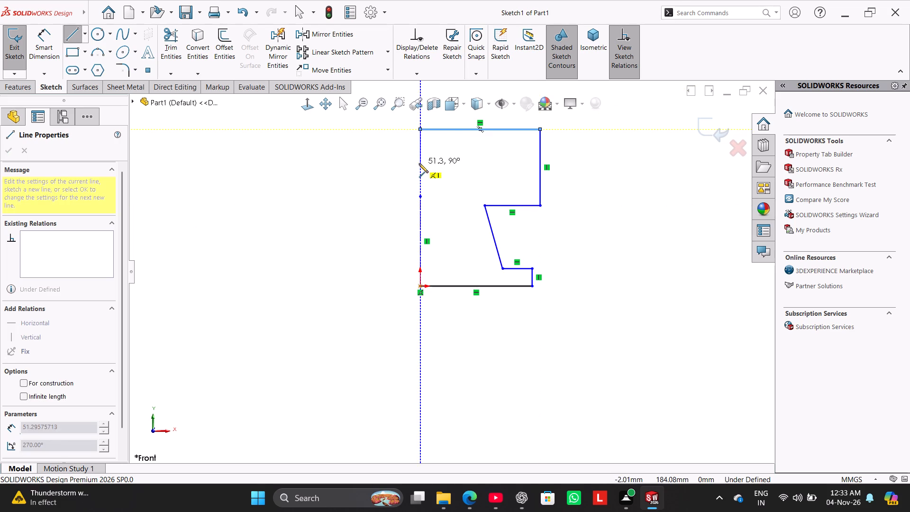
{"action": "right_click", "coordinate": [377, 184]}
{"action": "left_click", "coordinate": [391, 193]}
Extend the centerline's upper endpoint to meet the inner end of the profile's top line.
{"action": "left_click_drag", "start_coordinate": [422, 198], "coordinate": [424, 149]}
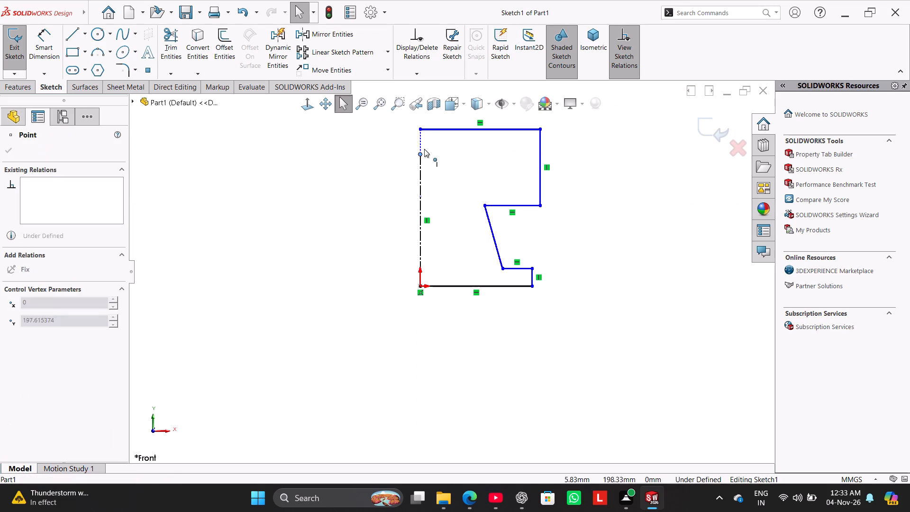
{"action": "left_click_drag", "start_coordinate": [424, 149], "coordinate": [428, 131]}
{"action": "left_click", "coordinate": [385, 178]}
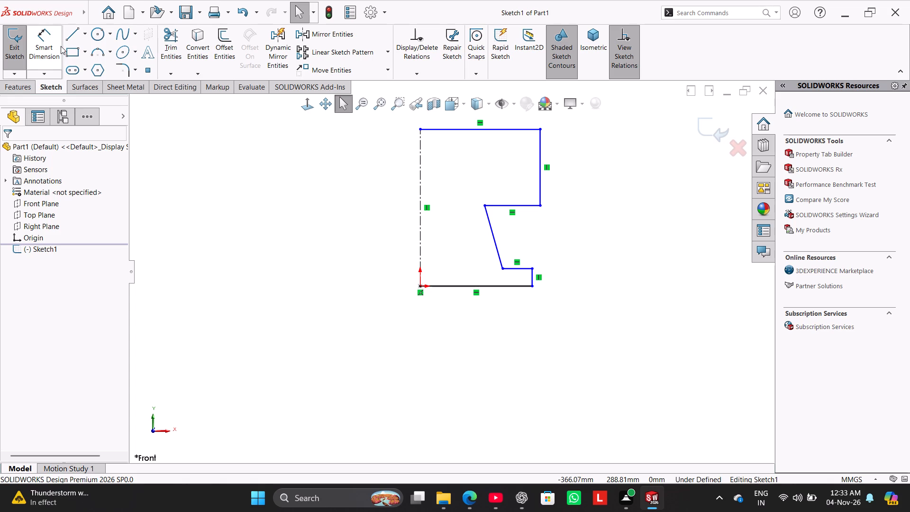
Sketch the inner contour: a vertical line about 139 mm up from the base, a semicircular arc of about 15 mm radius, and a horizontal to the centerline.
{"action": "left_click", "coordinate": [47, 48]}
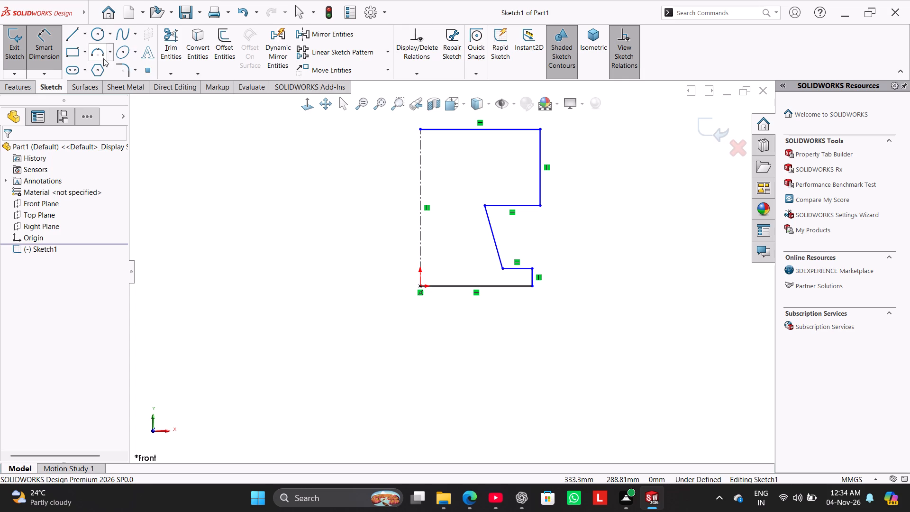
{"action": "left_click", "coordinate": [74, 32]}
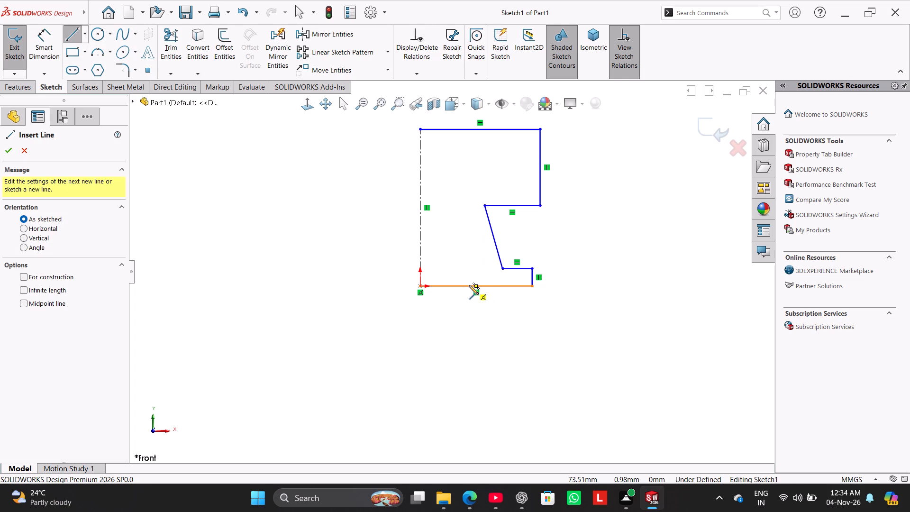
{"action": "left_click_drag", "start_coordinate": [469, 285], "coordinate": [468, 278]}
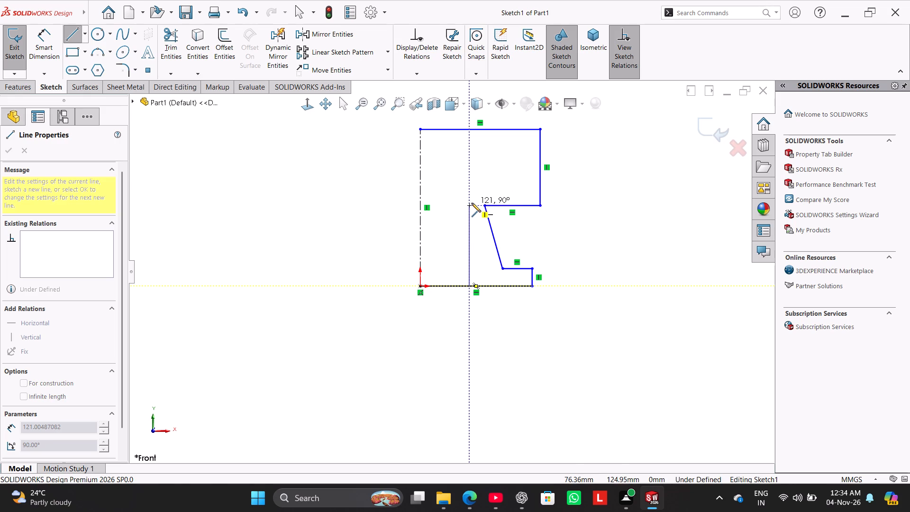
{"action": "left_click", "coordinate": [467, 193]}
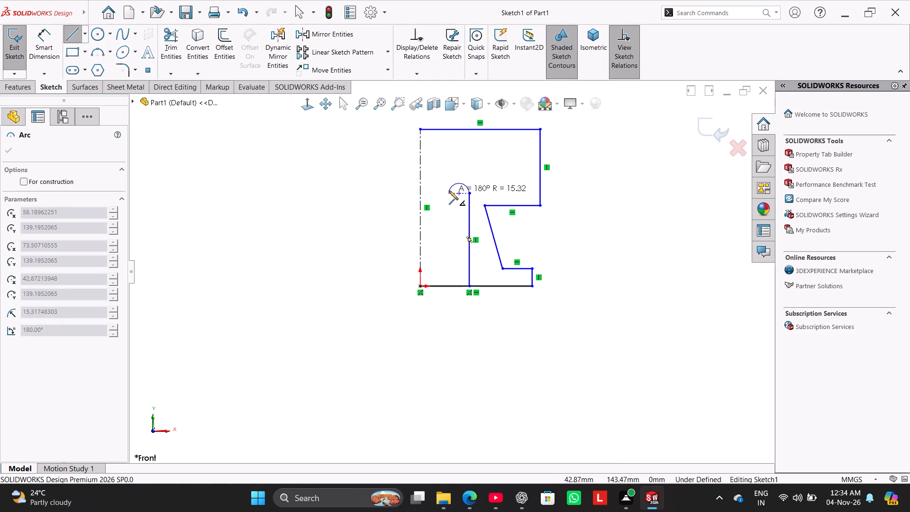
{"action": "left_click", "coordinate": [448, 191]}
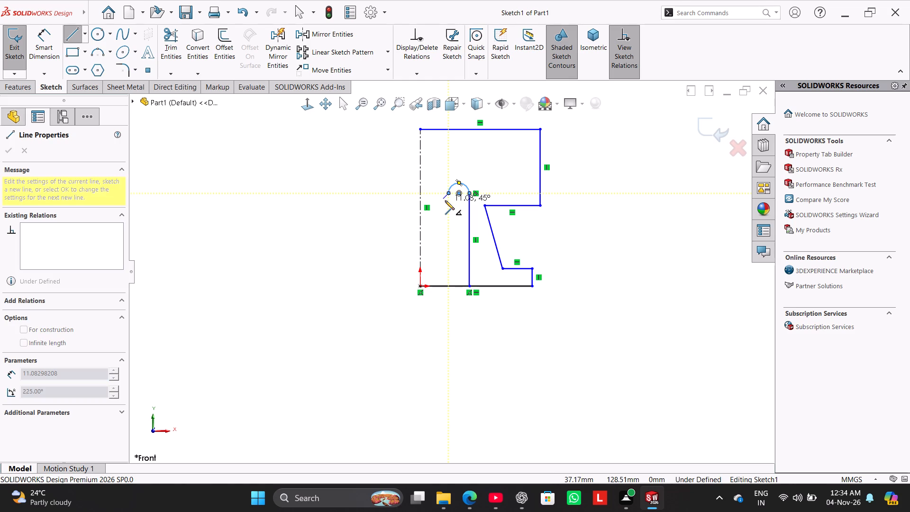
{"action": "left_click", "coordinate": [418, 192]}
{"action": "right_click", "coordinate": [358, 200]}
{"action": "left_click", "coordinate": [371, 205]}
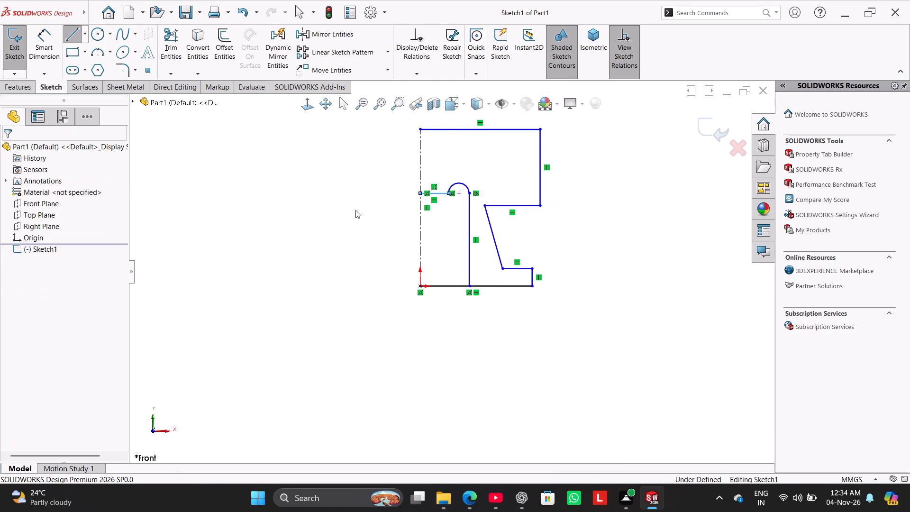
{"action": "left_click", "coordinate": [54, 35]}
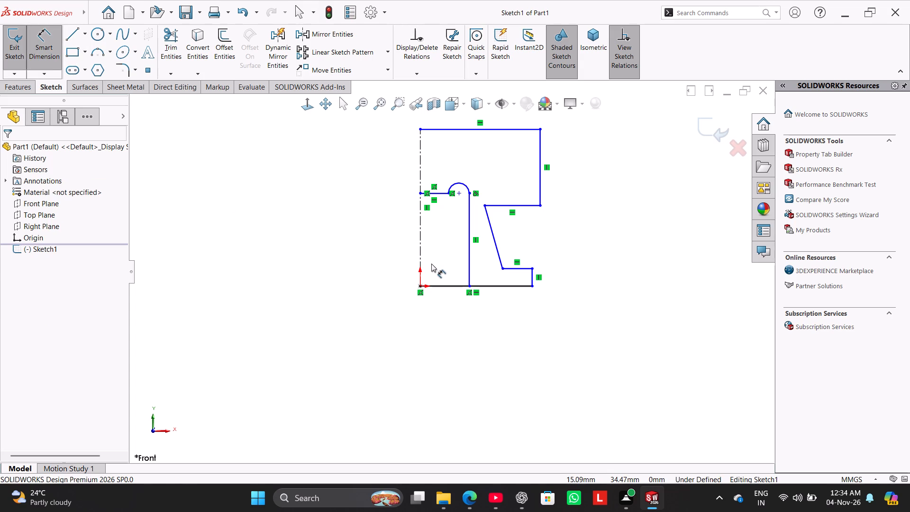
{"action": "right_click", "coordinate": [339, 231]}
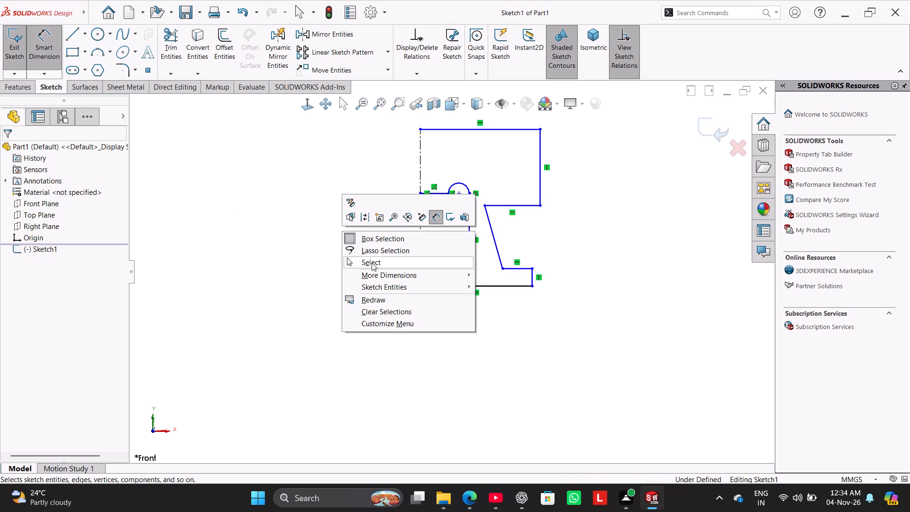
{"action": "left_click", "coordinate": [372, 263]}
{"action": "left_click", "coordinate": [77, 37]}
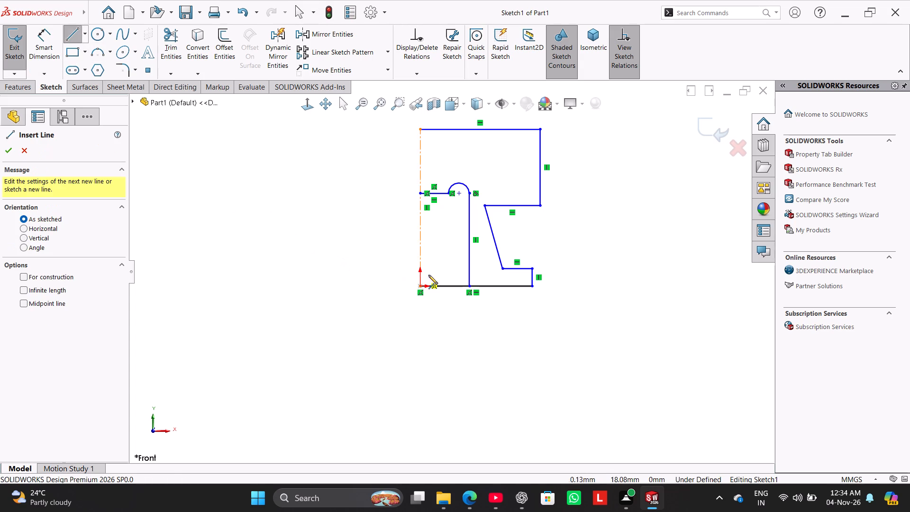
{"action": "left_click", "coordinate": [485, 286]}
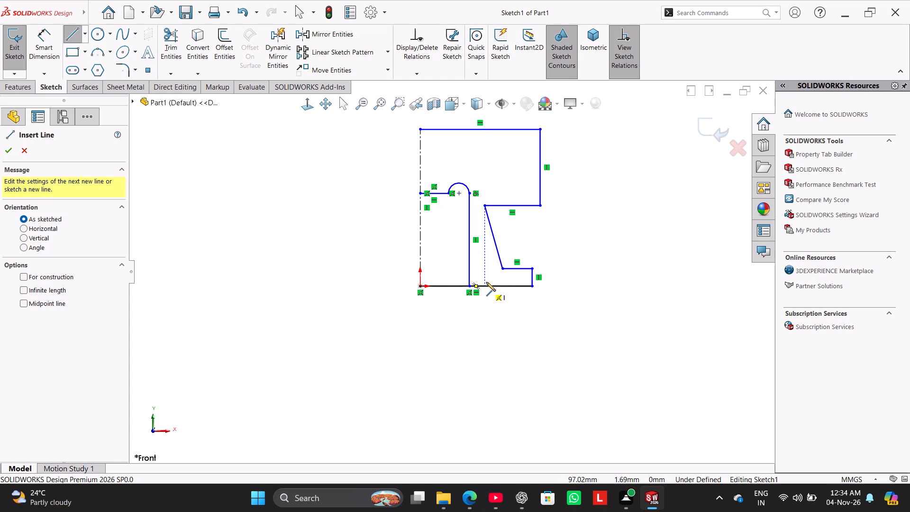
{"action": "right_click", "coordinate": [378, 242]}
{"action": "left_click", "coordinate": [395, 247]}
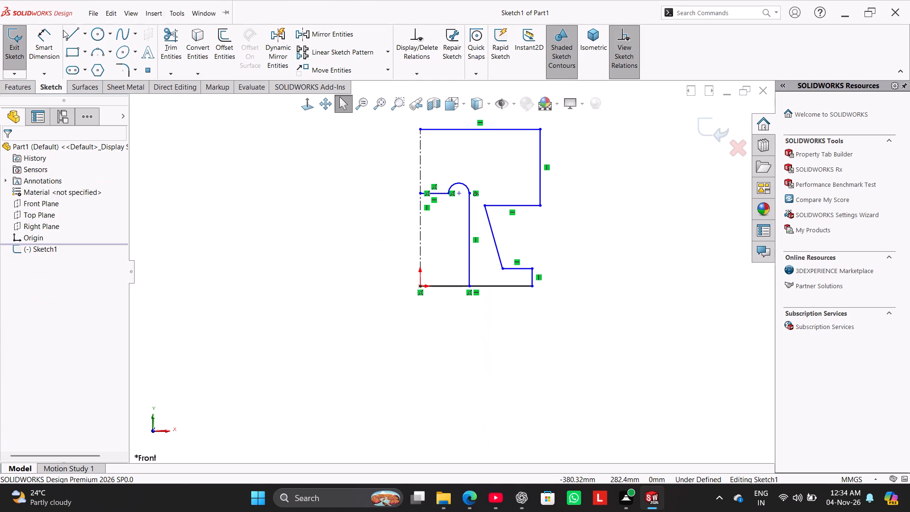
Sketch a small step beside the inner vertical line: a vertical edge about 21 mm up from the base and a horizontal edge to that line.
{"action": "left_click", "coordinate": [67, 34]}
{"action": "scroll", "coordinate": [488, 306], "scroll_direction": "up", "scroll_amount": 2}
{"action": "scroll", "coordinate": [485, 296], "scroll_direction": "down", "scroll_amount": 3}
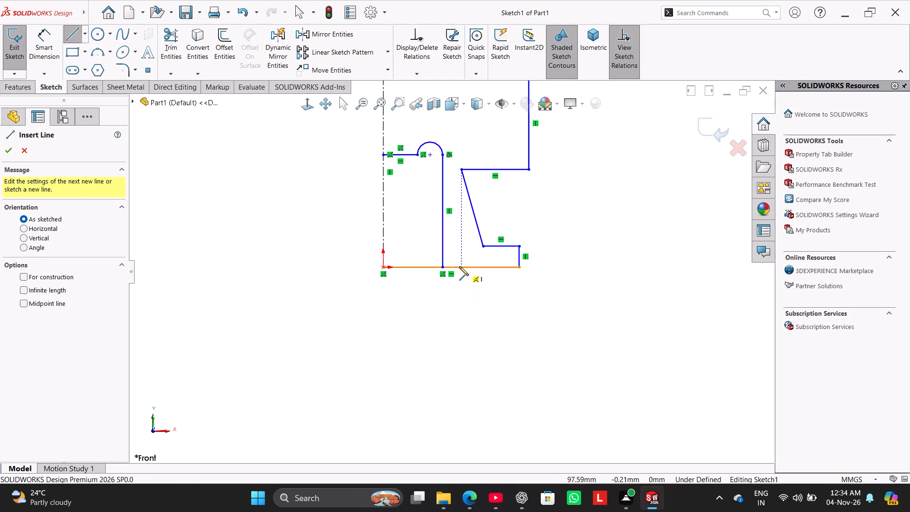
{"action": "left_click", "coordinate": [455, 265]}
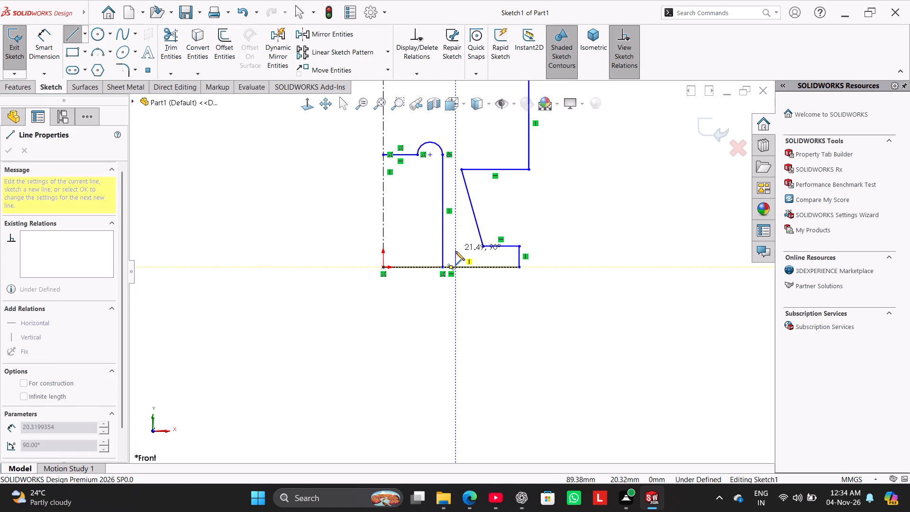
{"action": "left_click", "coordinate": [455, 251]}
{"action": "left_click", "coordinate": [445, 251]}
{"action": "right_click", "coordinate": [438, 293]}
{"action": "left_click", "coordinate": [452, 304]}
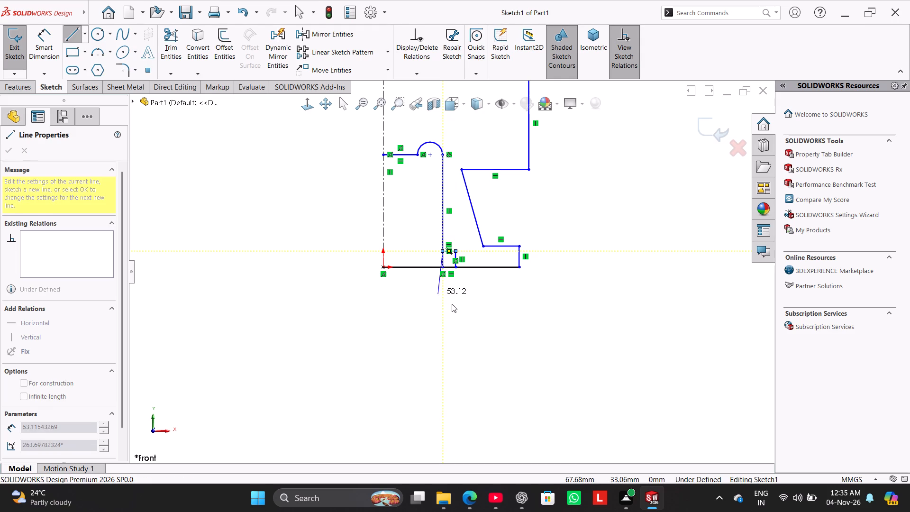
Trim away the inner vertical line's portion below the step and the base line between the centerline and the step.
{"action": "left_click", "coordinate": [173, 55]}
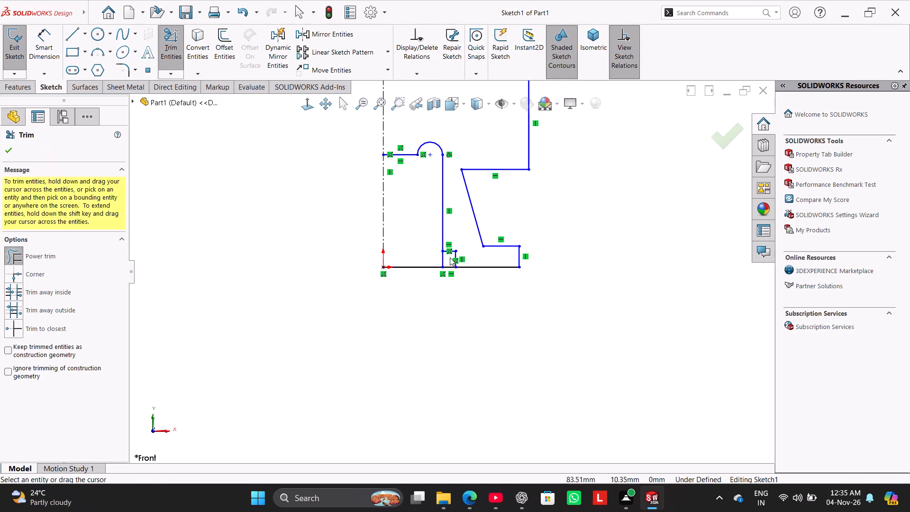
{"action": "left_click_drag", "start_coordinate": [449, 257], "coordinate": [434, 257]}
{"action": "right_click", "coordinate": [305, 217]}
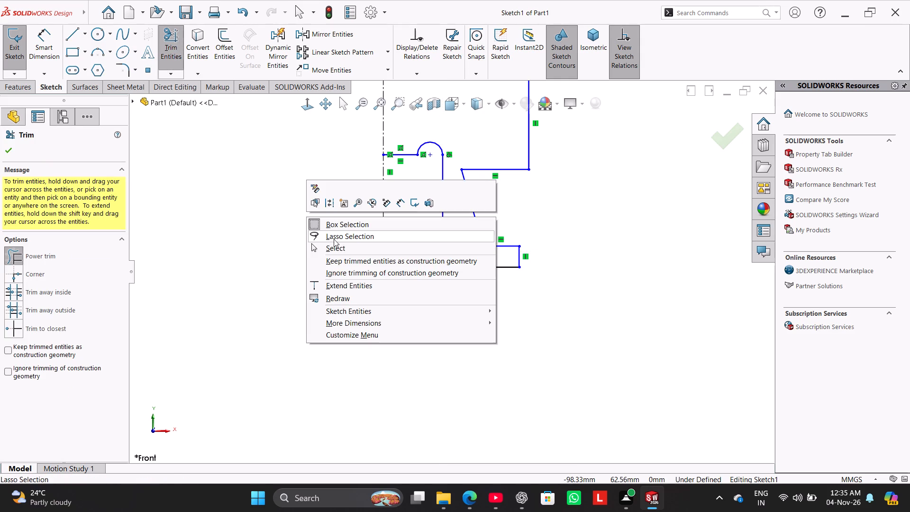
{"action": "left_click", "coordinate": [327, 237]}
{"action": "left_click", "coordinate": [170, 57]}
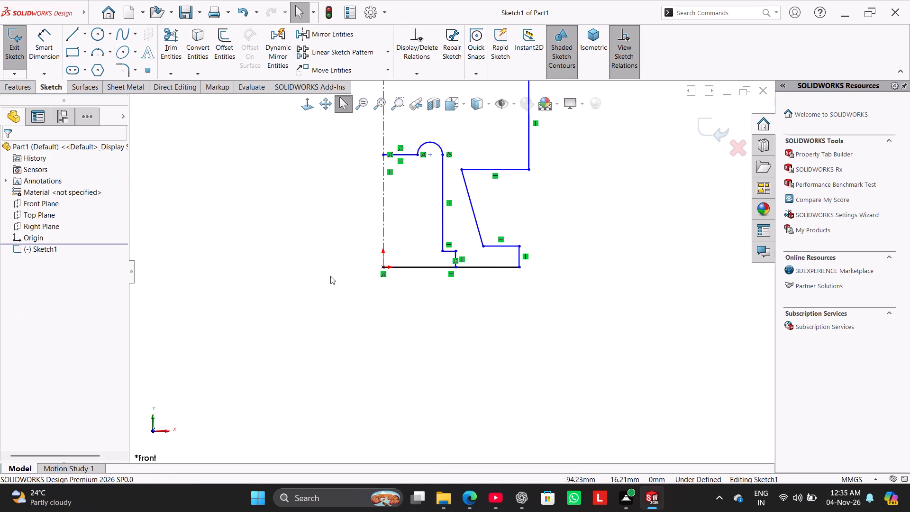
{"action": "left_click_drag", "start_coordinate": [422, 291], "coordinate": [417, 254]}
{"action": "left_click", "coordinate": [178, 46]}
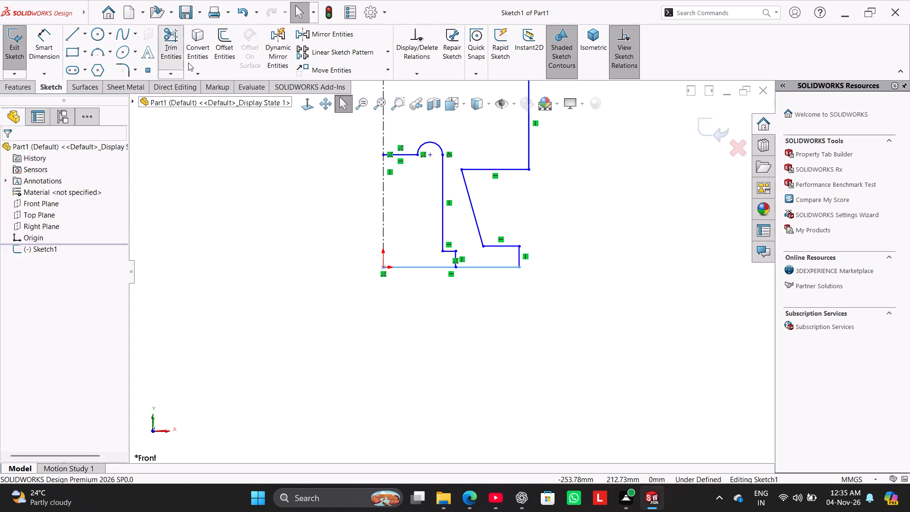
{"action": "left_click_drag", "start_coordinate": [419, 322], "coordinate": [421, 245]}
{"action": "right_click", "coordinate": [244, 266]}
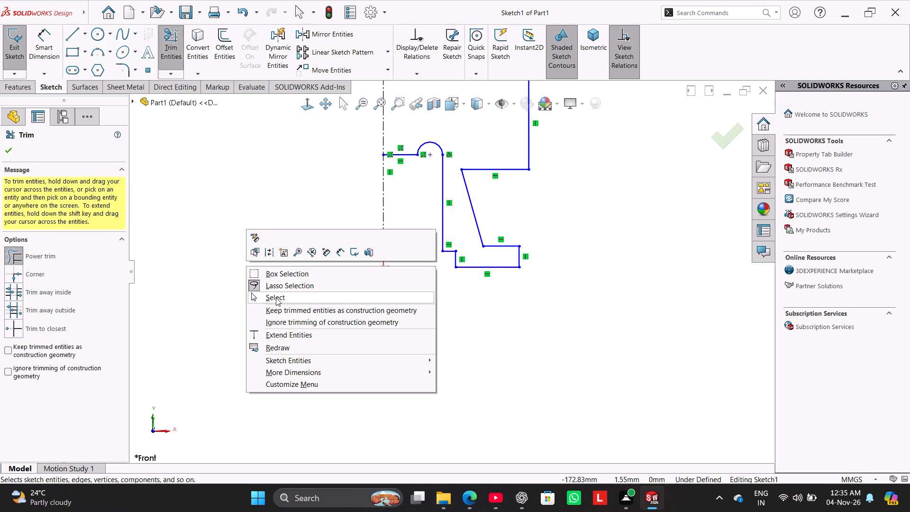
{"action": "left_click", "coordinate": [276, 298]}
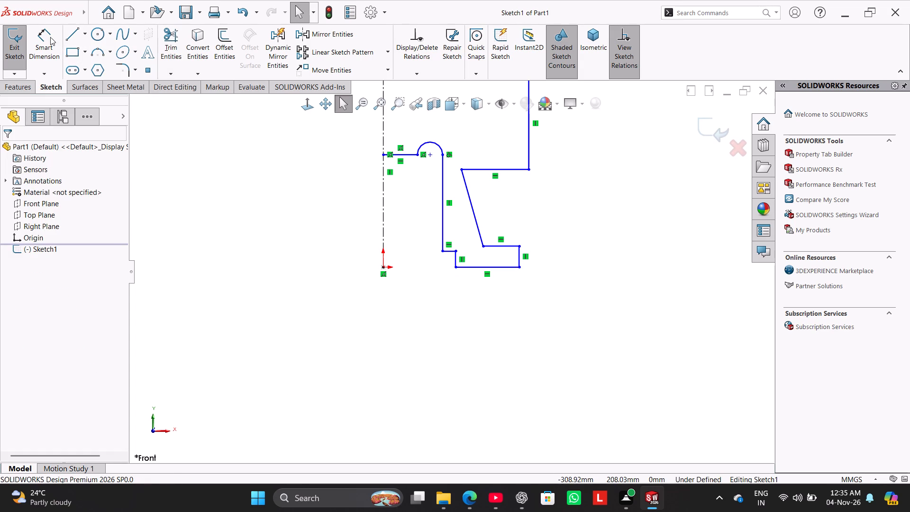
Dimension the inner vertical line about the centerline as a doubled (diametric) distance of 124 mm.
{"action": "left_click_drag", "start_coordinate": [50, 36], "coordinate": [54, 42]}
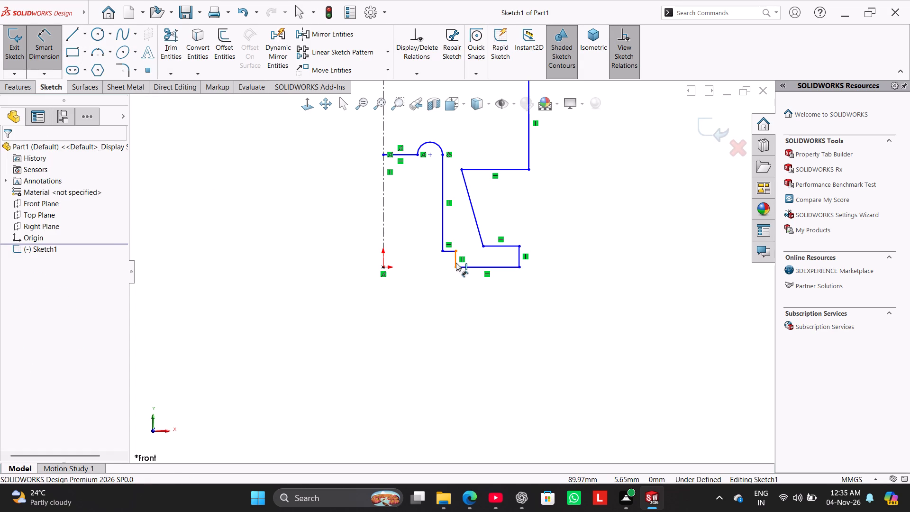
{"action": "left_click_drag", "start_coordinate": [441, 241], "coordinate": [441, 247]}
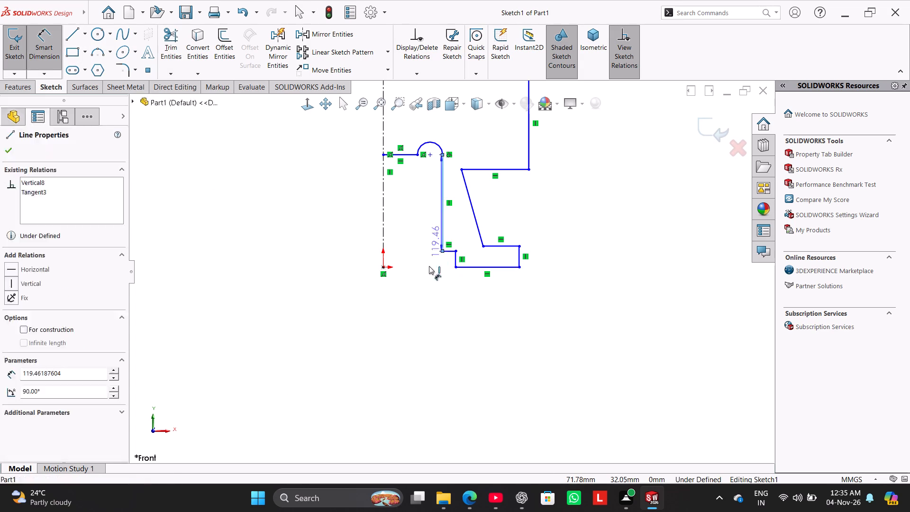
{"action": "left_click", "coordinate": [384, 241]}
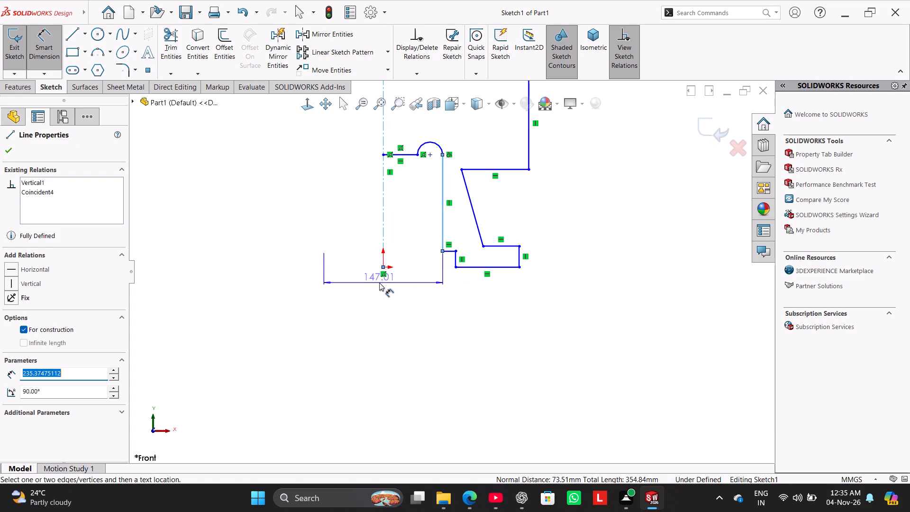
{"action": "left_click", "coordinate": [381, 293]}
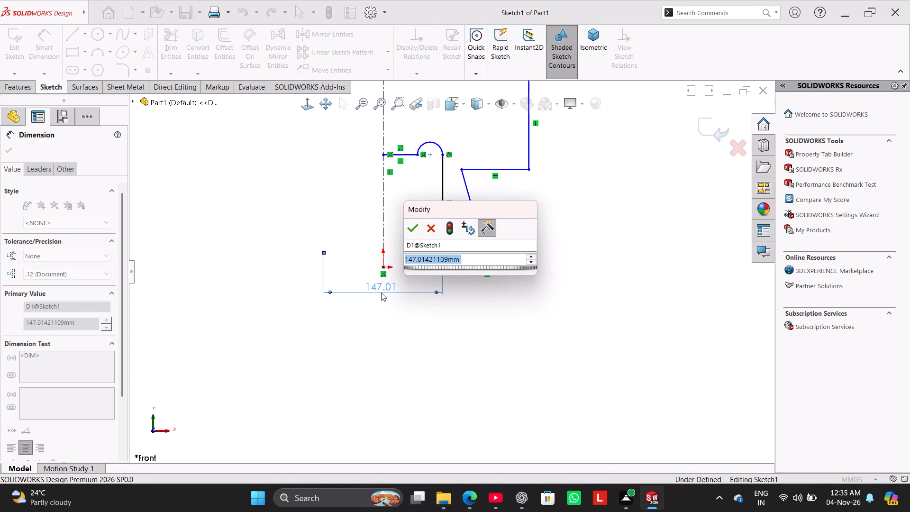
{"action": "type", "text": "124"}
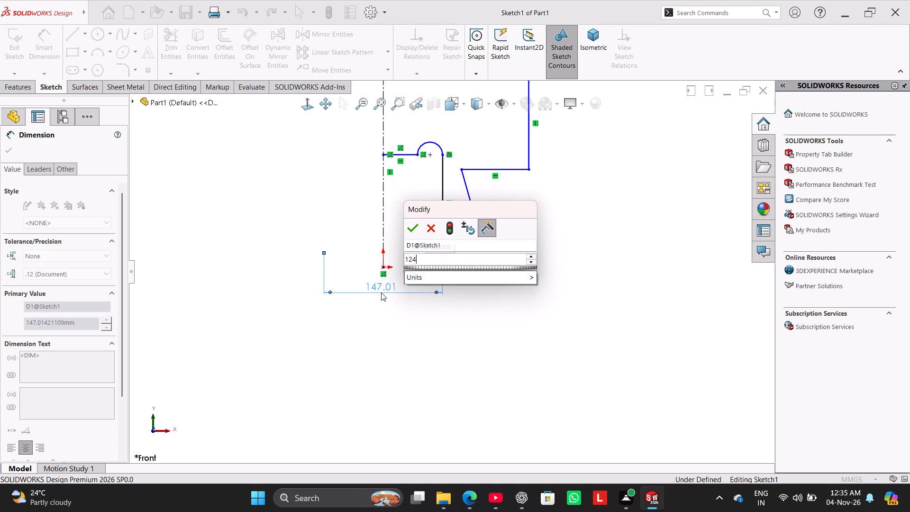
{"action": "key", "text": "Return"}
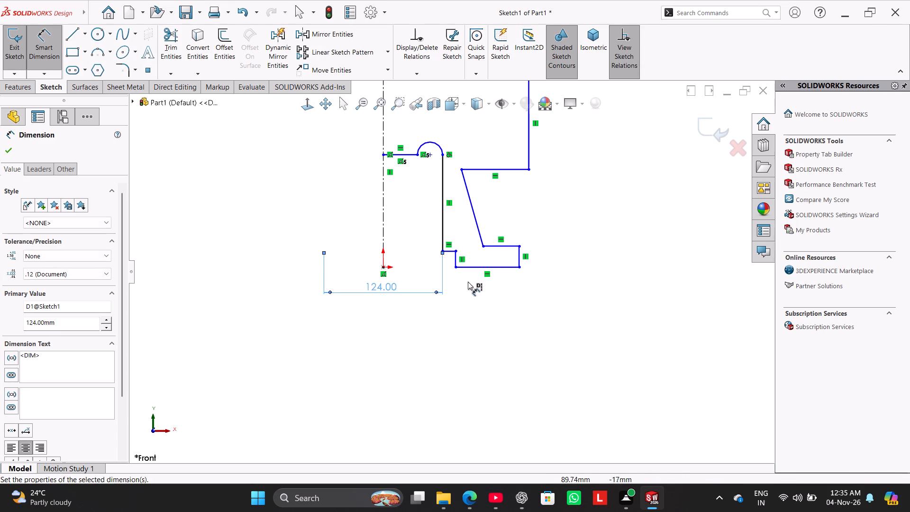
Dimension the small step's vertical edge about the centerline as a doubled distance of 140 mm.
{"action": "left_click", "coordinate": [455, 257]}
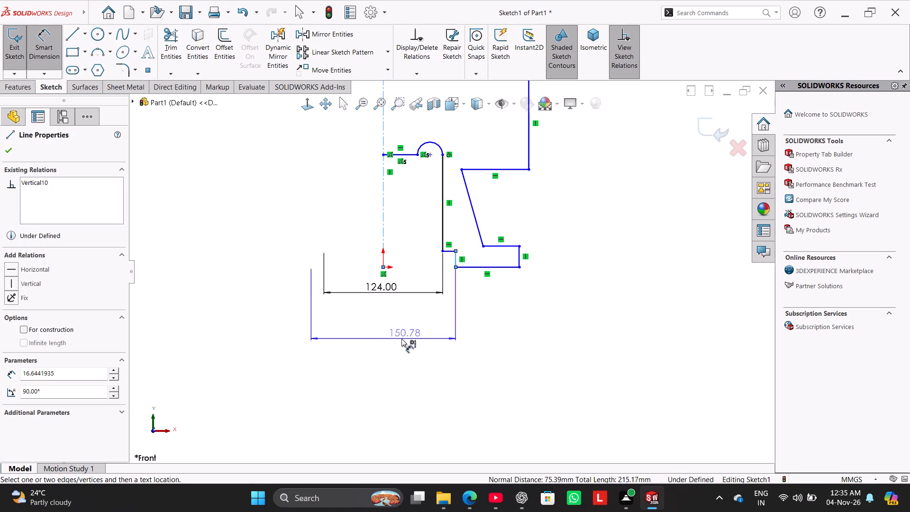
{"action": "left_click", "coordinate": [385, 330]}
{"action": "type", "text": "140"}
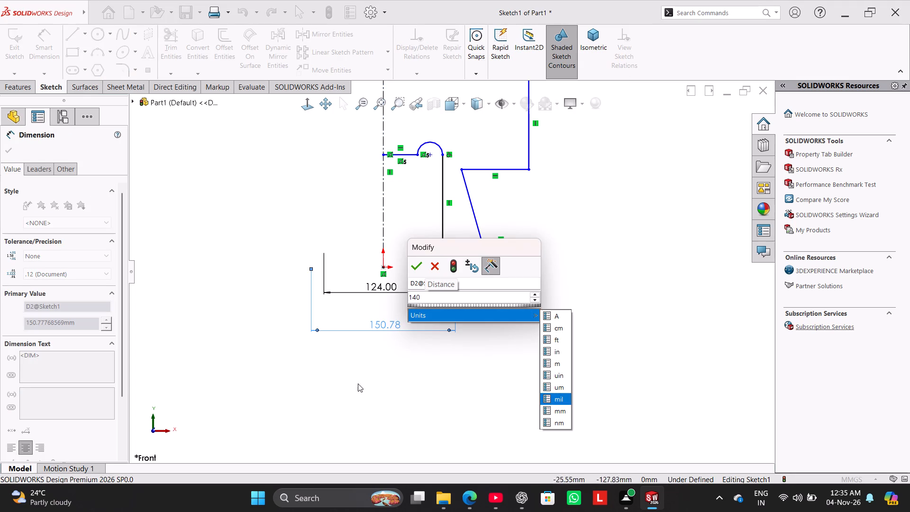
{"action": "left_click", "coordinate": [414, 267]}
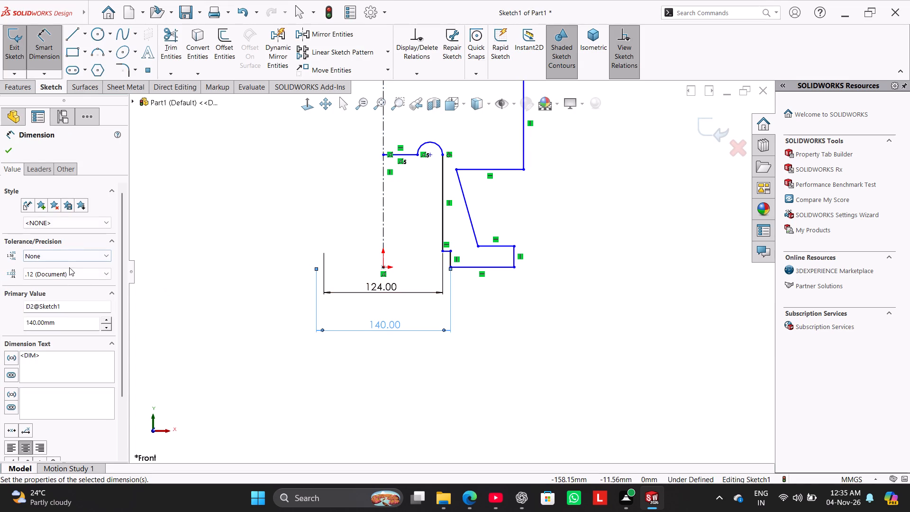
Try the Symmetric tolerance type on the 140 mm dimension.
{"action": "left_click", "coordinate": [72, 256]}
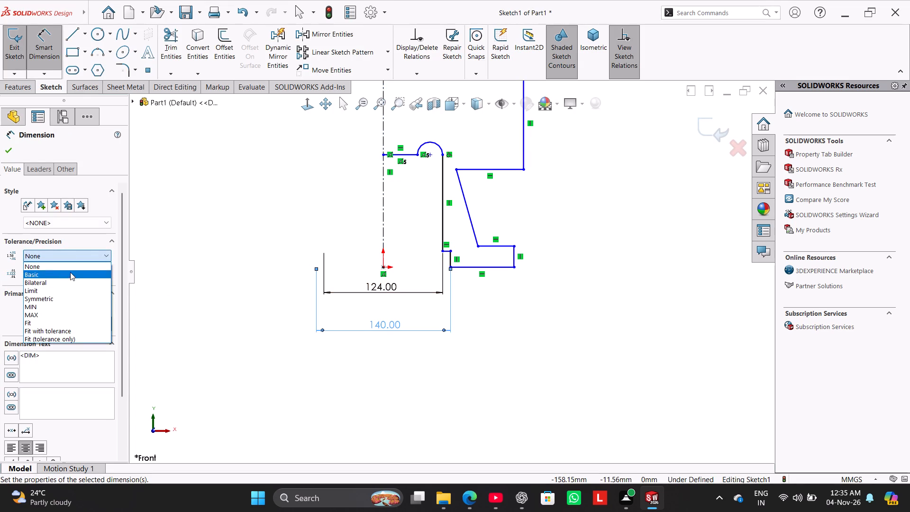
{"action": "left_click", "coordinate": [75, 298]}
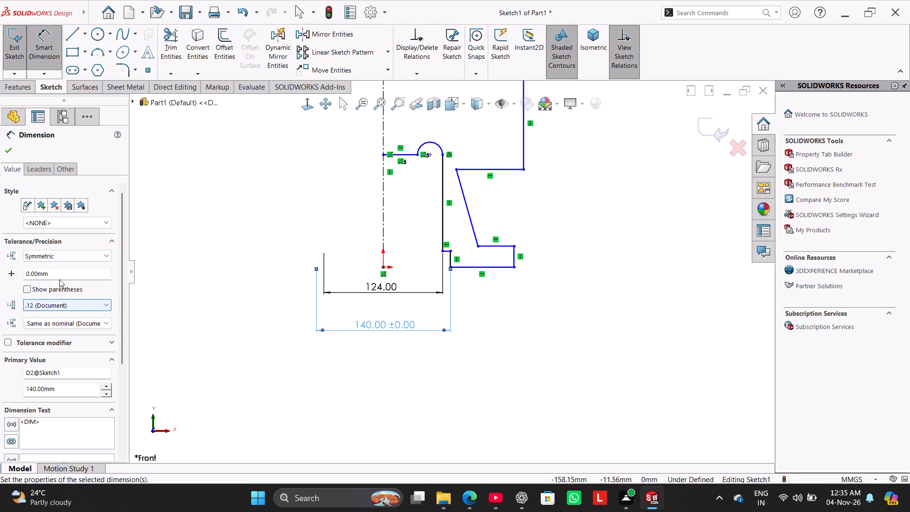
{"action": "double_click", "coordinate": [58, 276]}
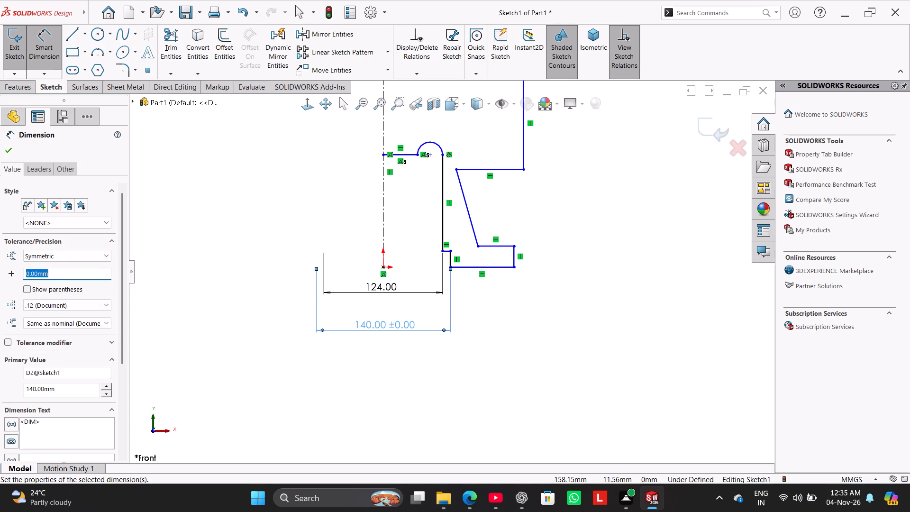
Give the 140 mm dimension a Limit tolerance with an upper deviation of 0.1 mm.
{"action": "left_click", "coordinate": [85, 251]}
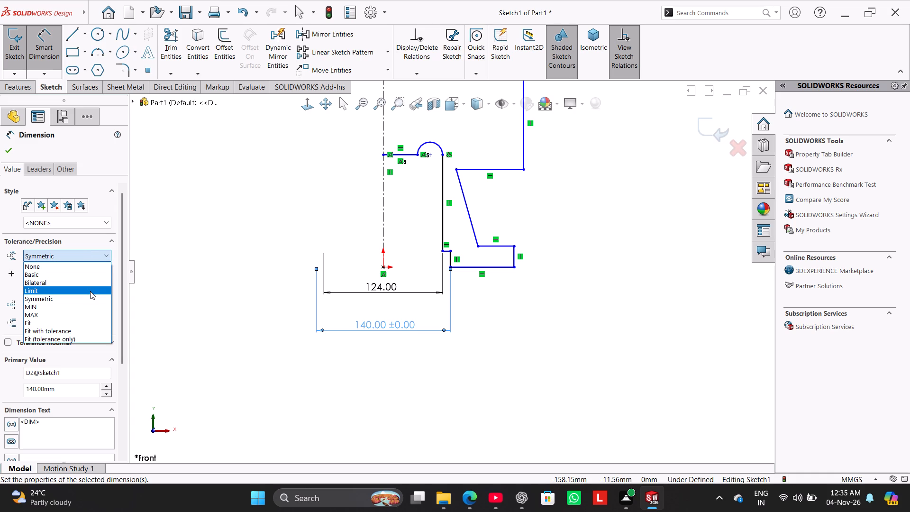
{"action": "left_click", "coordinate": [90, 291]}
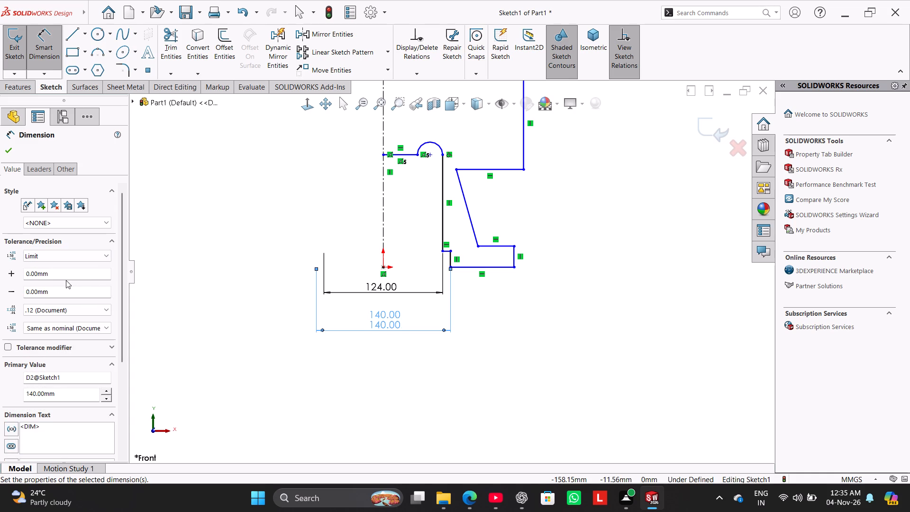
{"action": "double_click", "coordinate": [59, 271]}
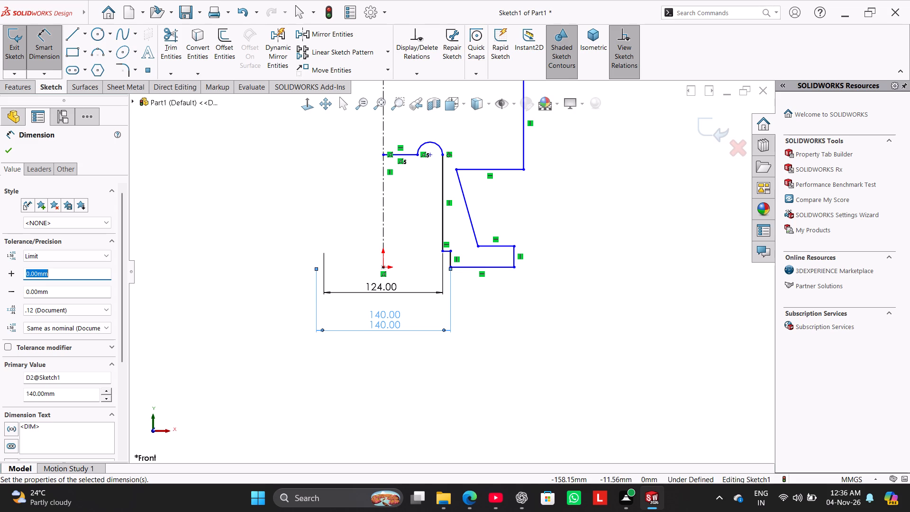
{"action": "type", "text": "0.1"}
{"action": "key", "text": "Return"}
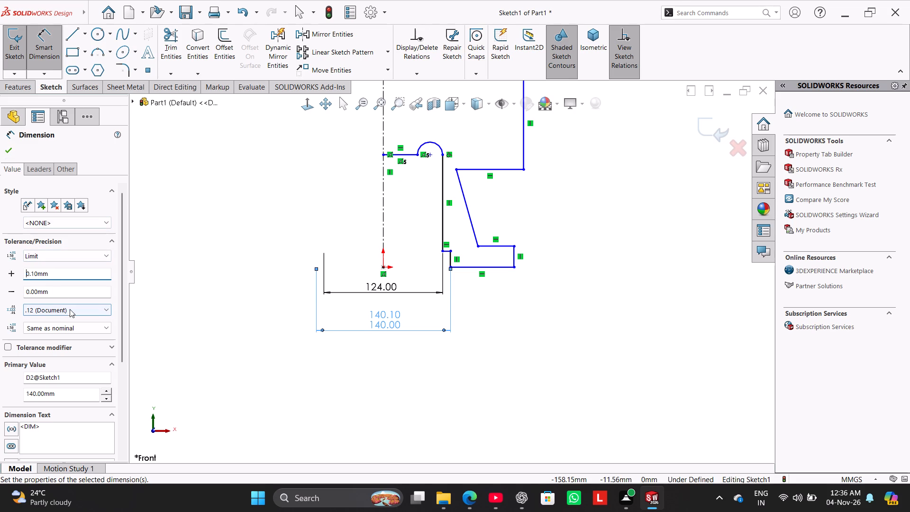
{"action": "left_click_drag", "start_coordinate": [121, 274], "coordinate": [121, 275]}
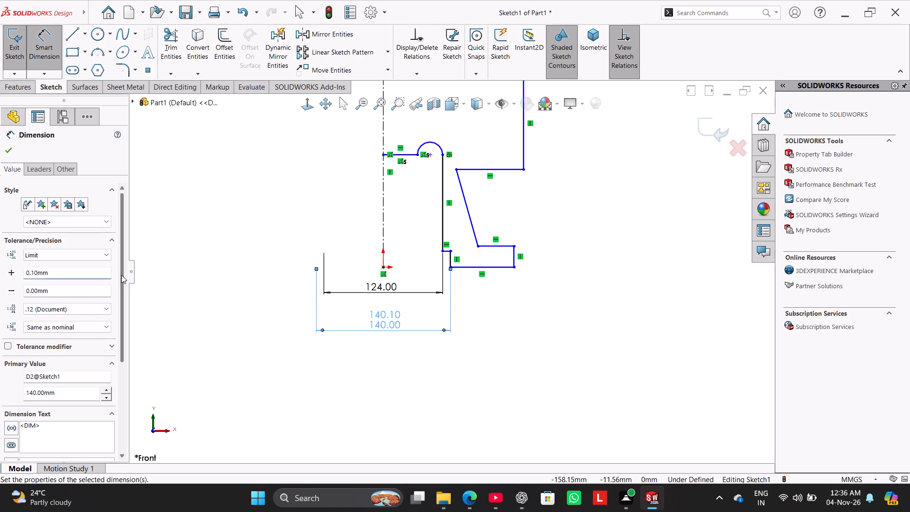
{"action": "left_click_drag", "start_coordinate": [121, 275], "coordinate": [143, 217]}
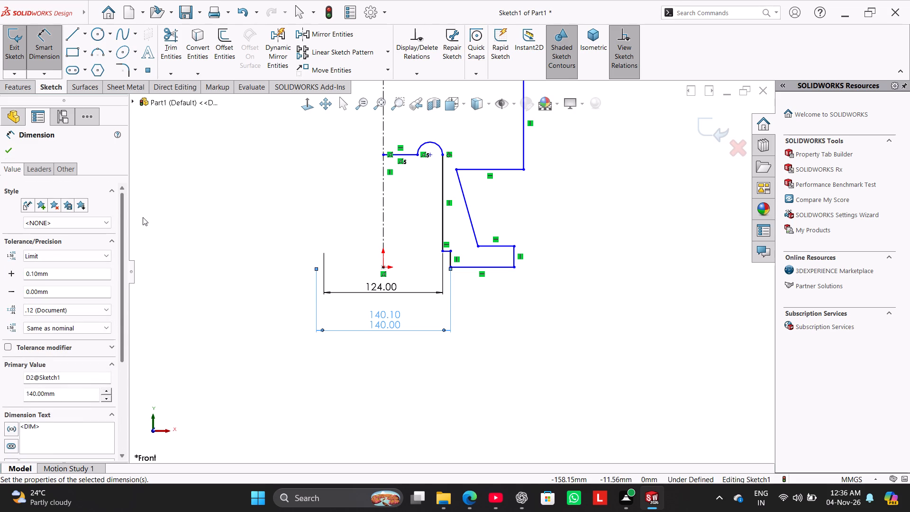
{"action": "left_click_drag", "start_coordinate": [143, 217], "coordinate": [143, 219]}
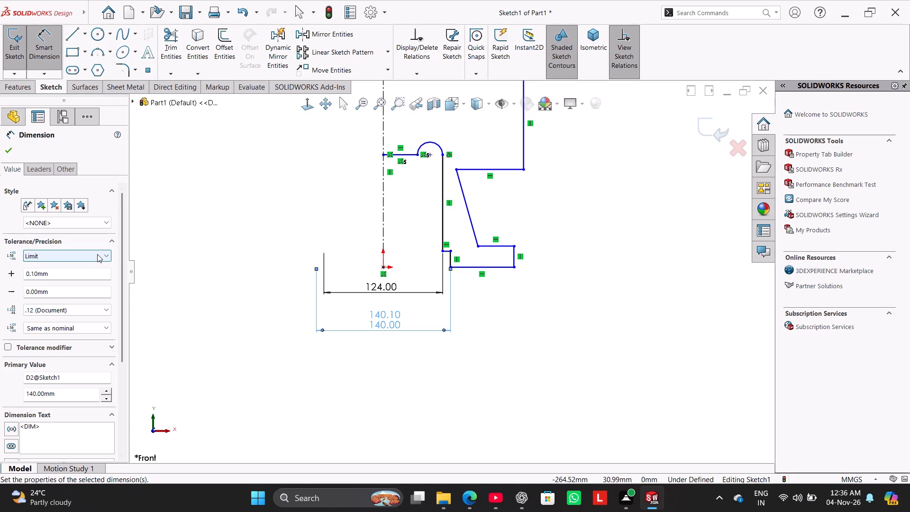
Change the 140 mm dimension's tolerance type to Fit.
{"action": "left_click", "coordinate": [97, 254]}
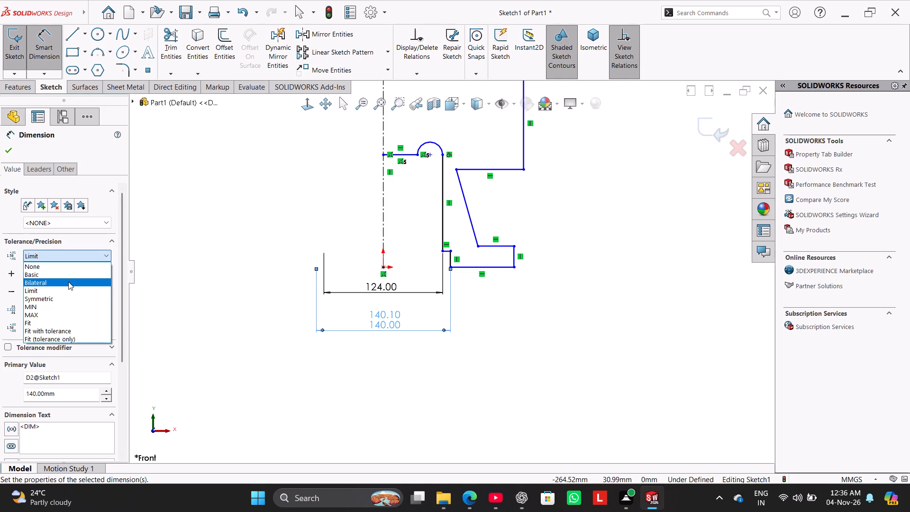
{"action": "left_click", "coordinate": [59, 324]}
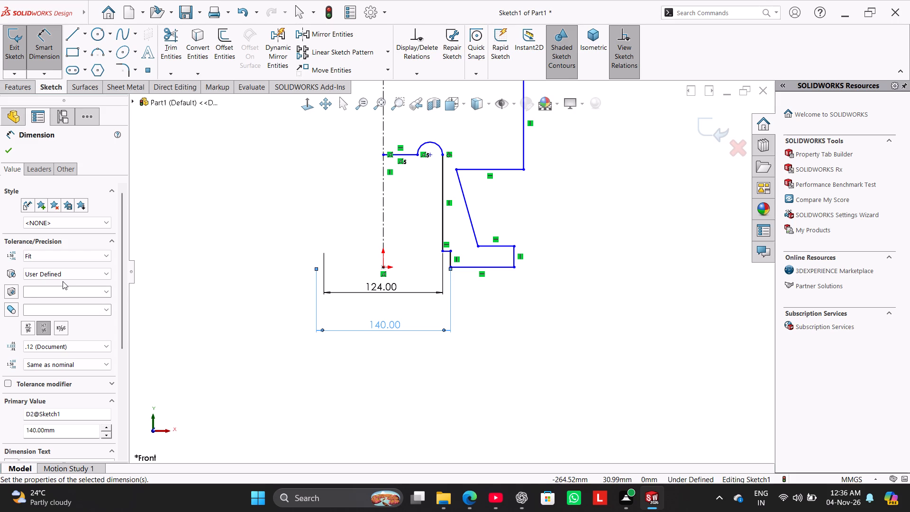
{"action": "left_click", "coordinate": [70, 254]}
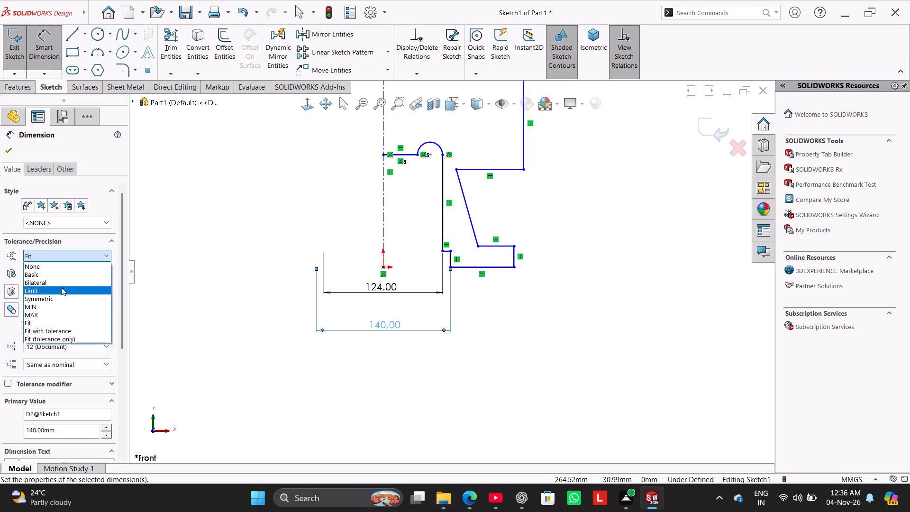
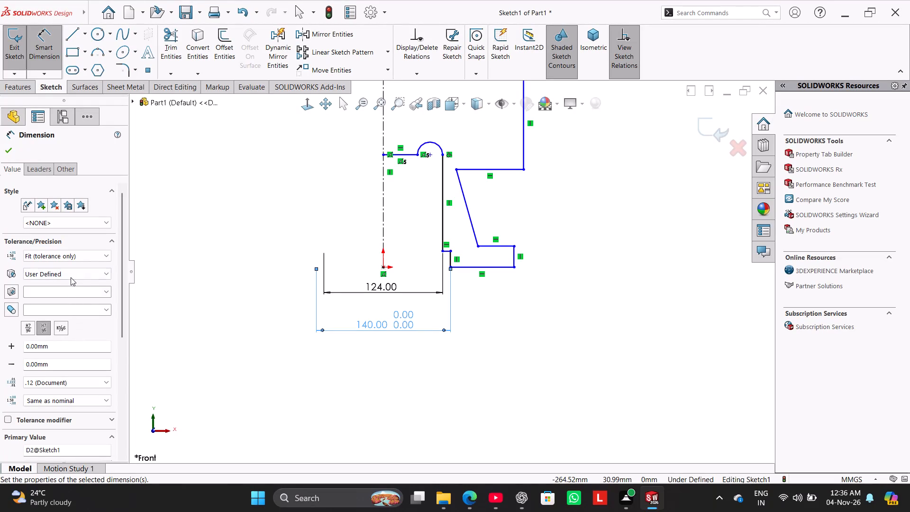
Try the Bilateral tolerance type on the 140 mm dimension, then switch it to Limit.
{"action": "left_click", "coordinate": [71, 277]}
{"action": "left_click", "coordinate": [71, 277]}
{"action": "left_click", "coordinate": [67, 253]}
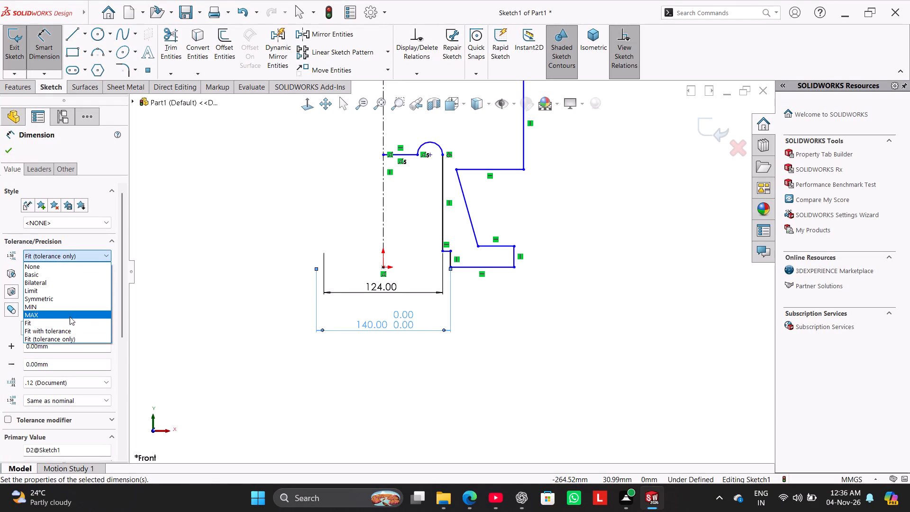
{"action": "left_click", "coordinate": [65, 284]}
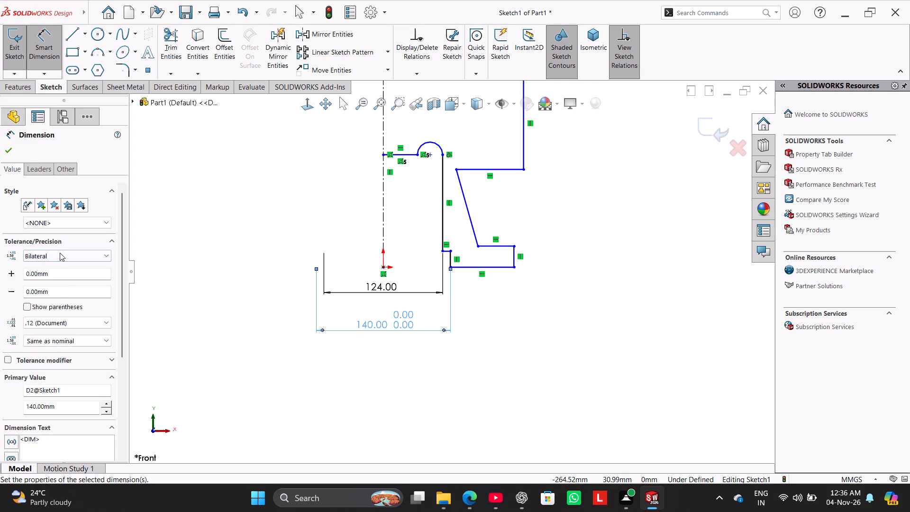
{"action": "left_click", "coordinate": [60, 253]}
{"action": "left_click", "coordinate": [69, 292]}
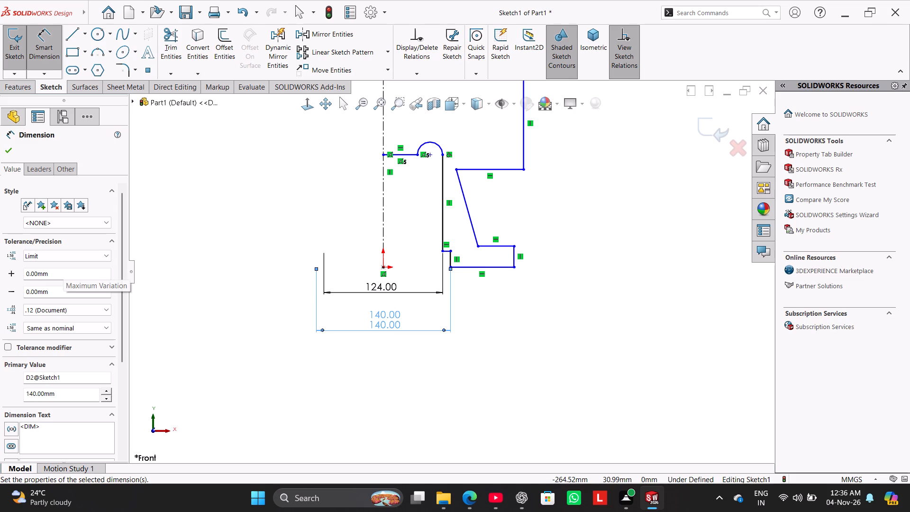
Give the 140 mm dimension an upper deviation of 0.1 mm and set its tolerance type to Bilateral.
{"action": "scroll", "coordinate": [453, 244], "scroll_direction": "up", "scroll_amount": 2}
{"action": "scroll", "coordinate": [455, 241], "scroll_direction": "down", "scroll_amount": 1}
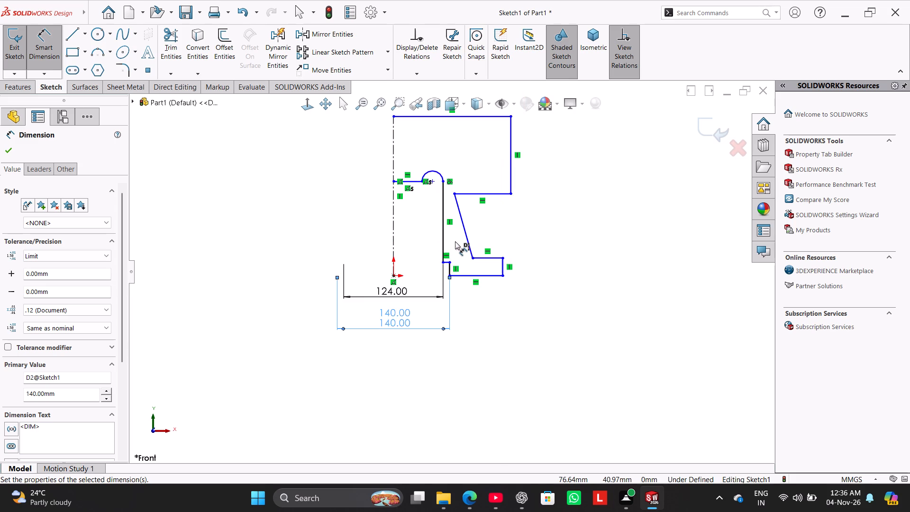
{"action": "scroll", "coordinate": [455, 241], "scroll_direction": "down", "scroll_amount": 1}
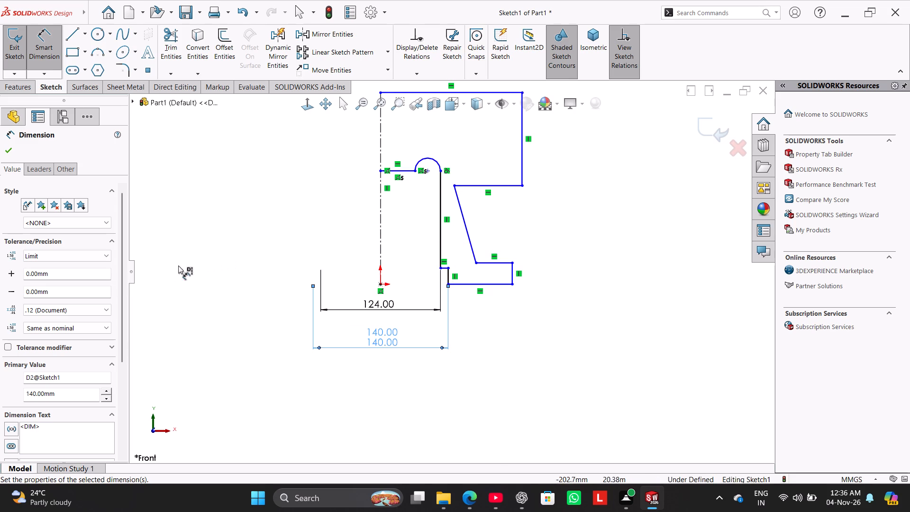
{"action": "double_click", "coordinate": [57, 273]}
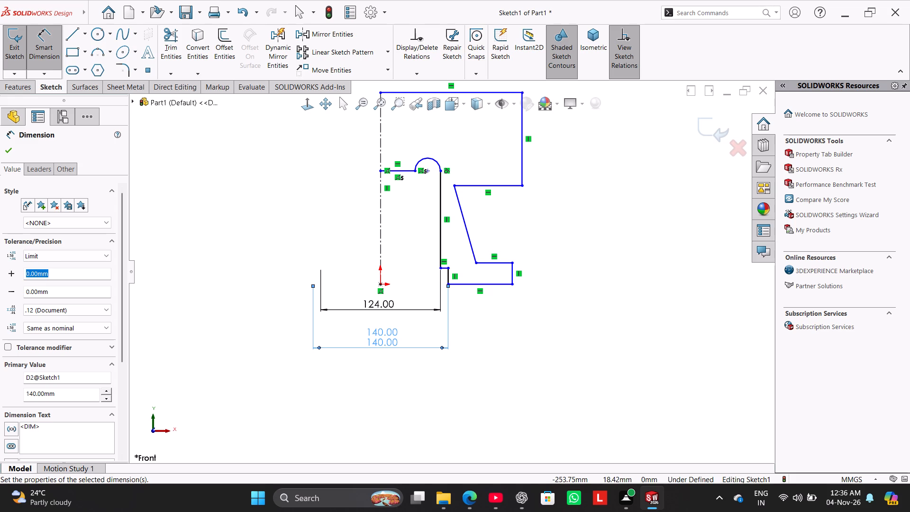
{"action": "type", "text": "0.1"}
{"action": "key", "text": "Return"}
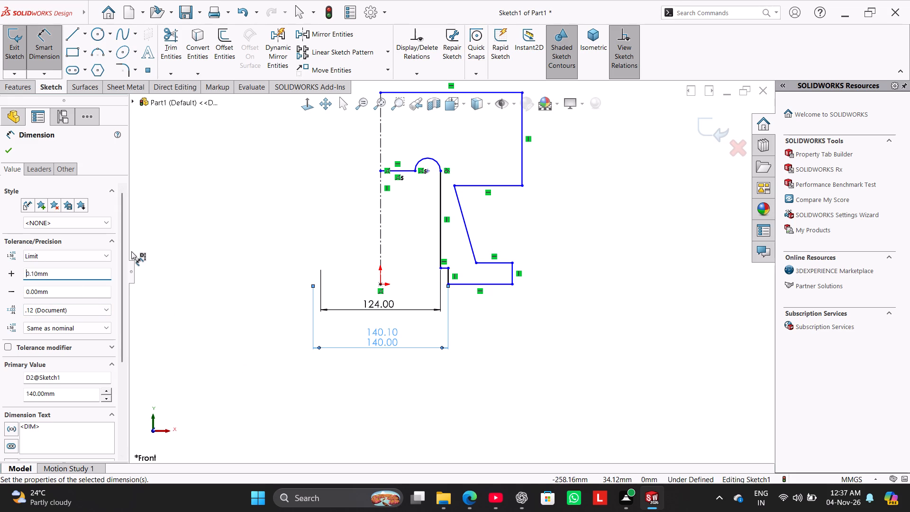
{"action": "left_click", "coordinate": [98, 252]}
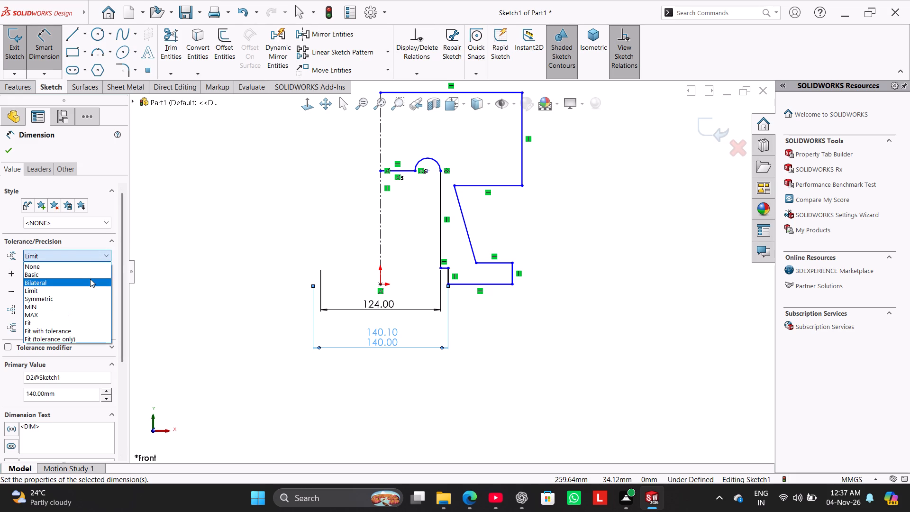
{"action": "left_click", "coordinate": [90, 279]}
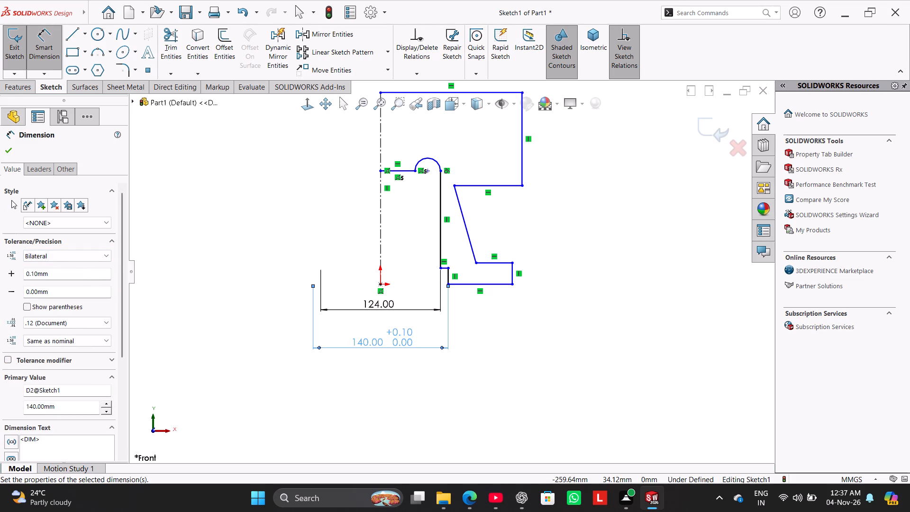
{"action": "left_click", "coordinate": [9, 153]}
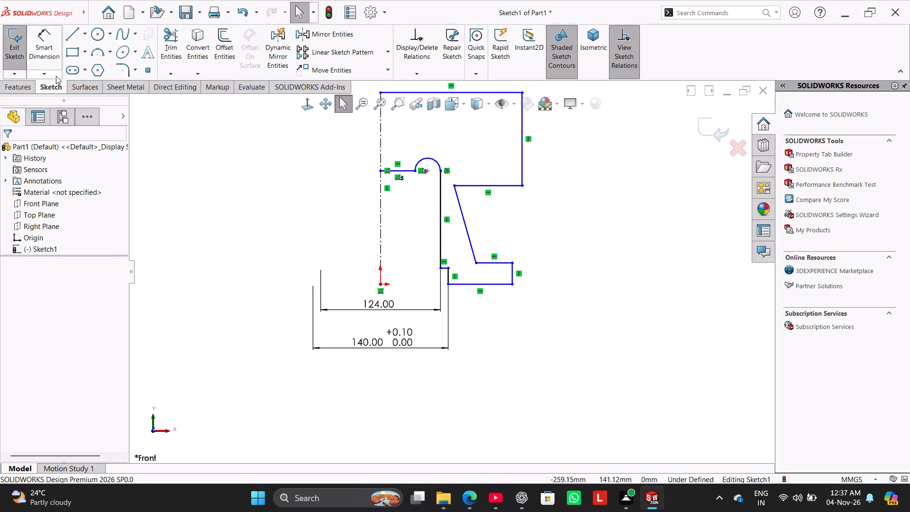
Dimension the bottom flange's outer vertical edge about the centerline as a doubled distance of 230 mm.
{"action": "left_click", "coordinate": [56, 58]}
{"action": "left_click", "coordinate": [512, 268]}
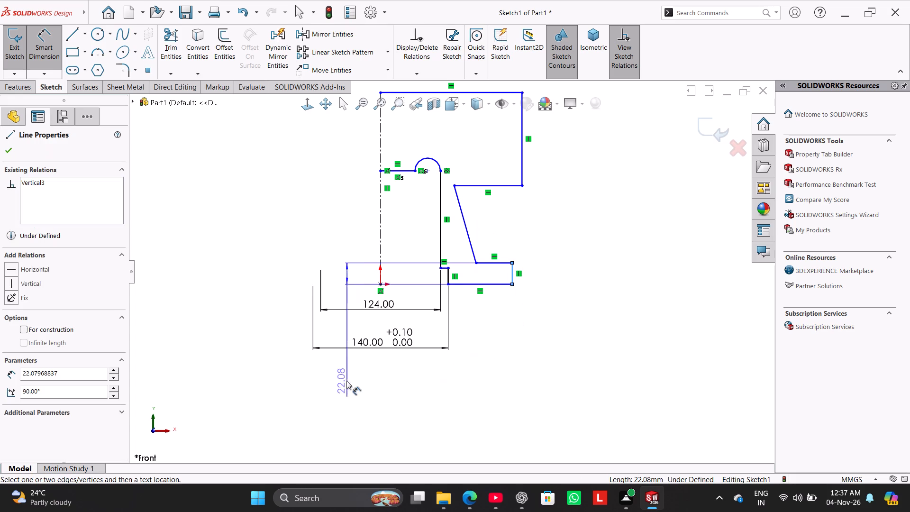
{"action": "left_click", "coordinate": [381, 256]}
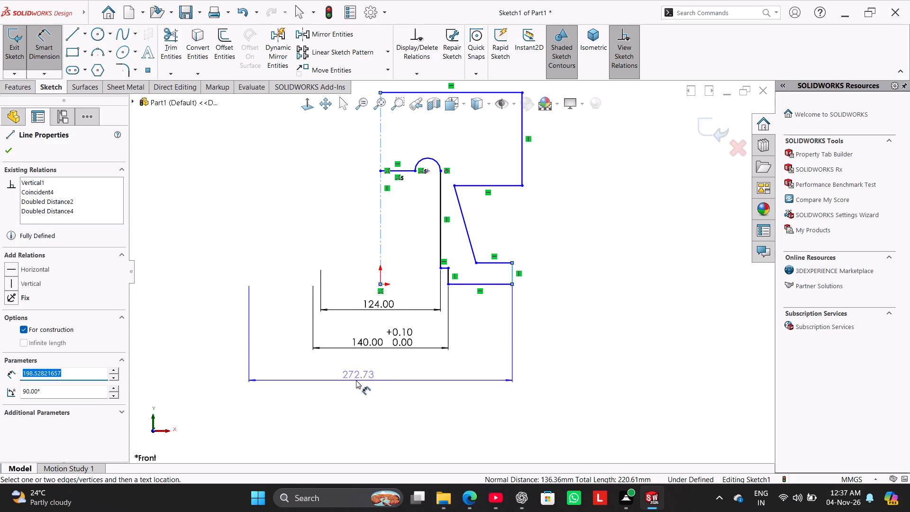
{"action": "left_click", "coordinate": [356, 380]}
{"action": "type", "text": "230"}
{"action": "key", "text": "Return"}
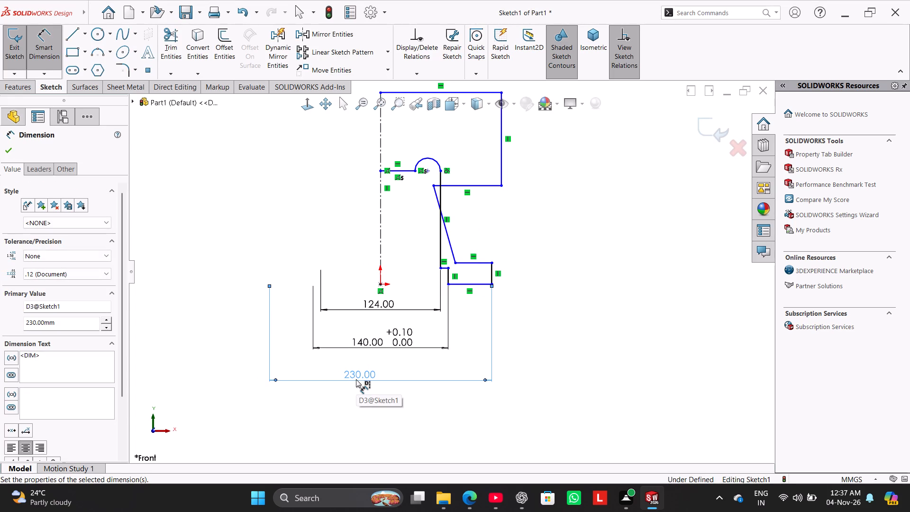
Move the slanted line's upper and lower endpoints outward so the line clears the inner vertical wall and keeps leaning outward toward the flange.
{"action": "right_click", "coordinate": [286, 207]}
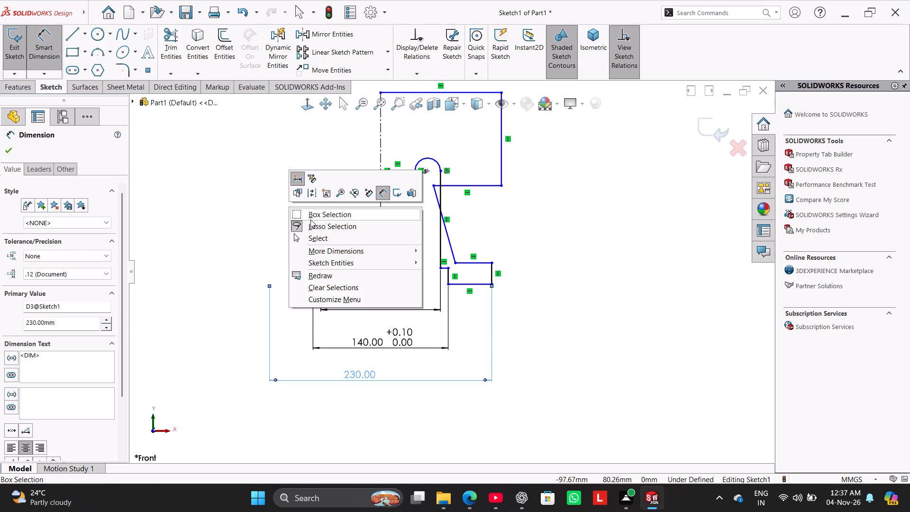
{"action": "left_click", "coordinate": [322, 235]}
{"action": "left_click_drag", "start_coordinate": [431, 184], "coordinate": [461, 187]}
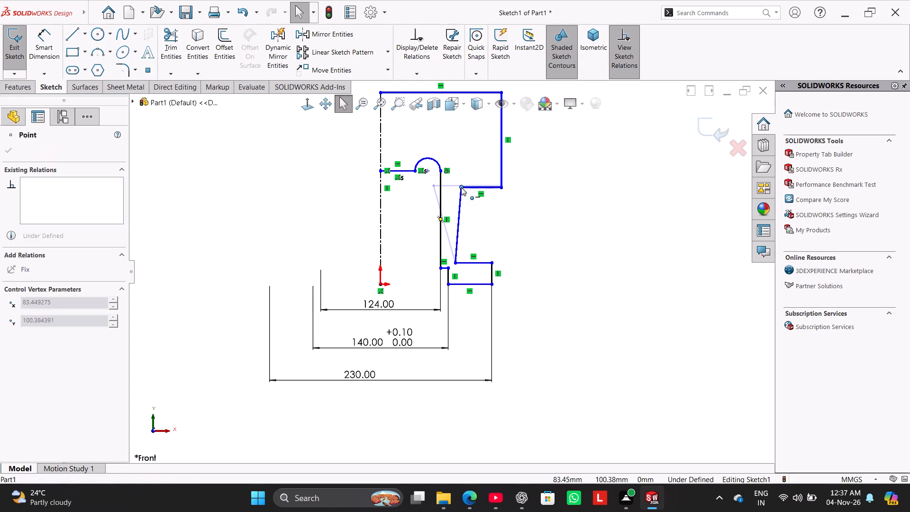
{"action": "left_click_drag", "start_coordinate": [461, 187], "coordinate": [454, 189]}
{"action": "left_click", "coordinate": [309, 195]}
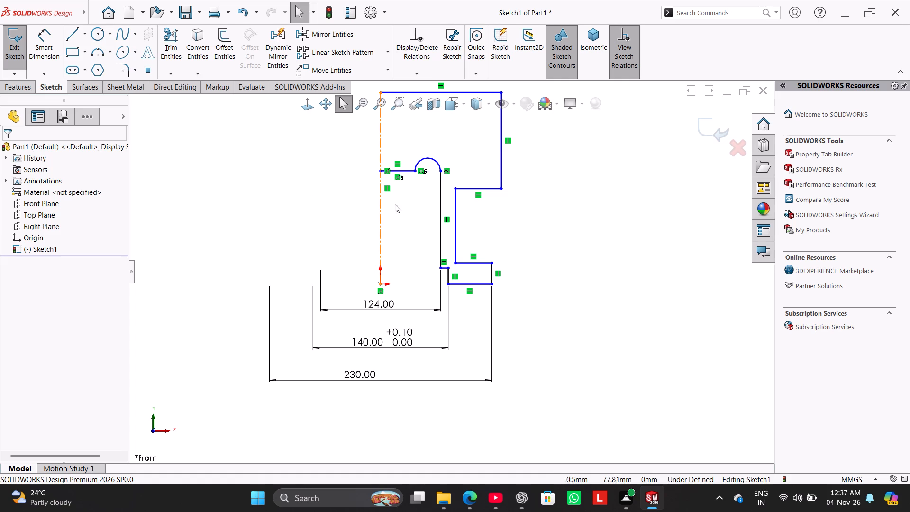
{"action": "left_click_drag", "start_coordinate": [455, 261], "coordinate": [469, 261]}
{"action": "left_click", "coordinate": [279, 213]}
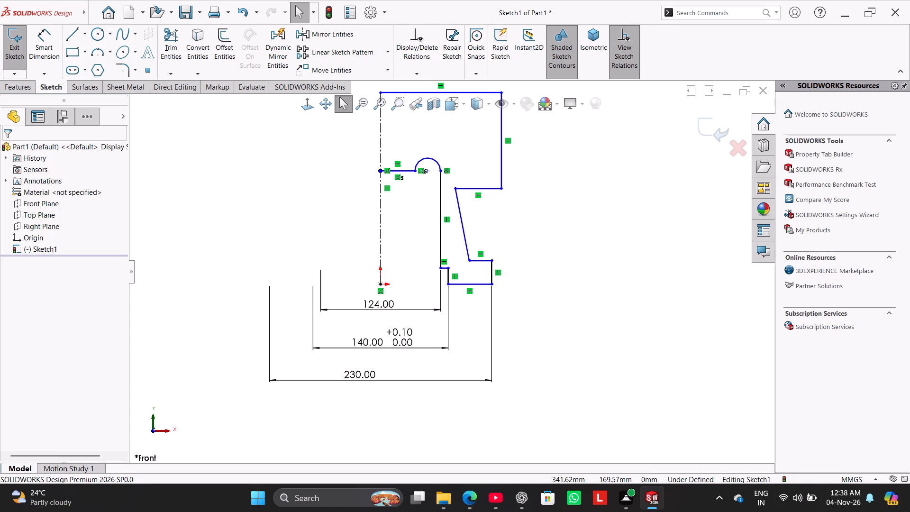
Dimension the horizontal distance from the inner vertical wall to the slanted line's upper endpoint as 12 mm.
{"action": "left_click", "coordinate": [46, 35]}
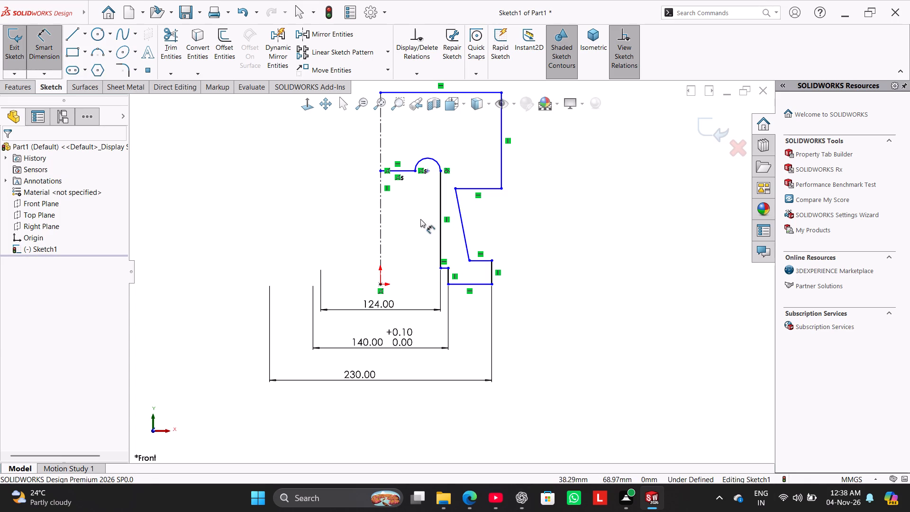
{"action": "left_click", "coordinate": [438, 232]}
{"action": "left_click", "coordinate": [453, 188]}
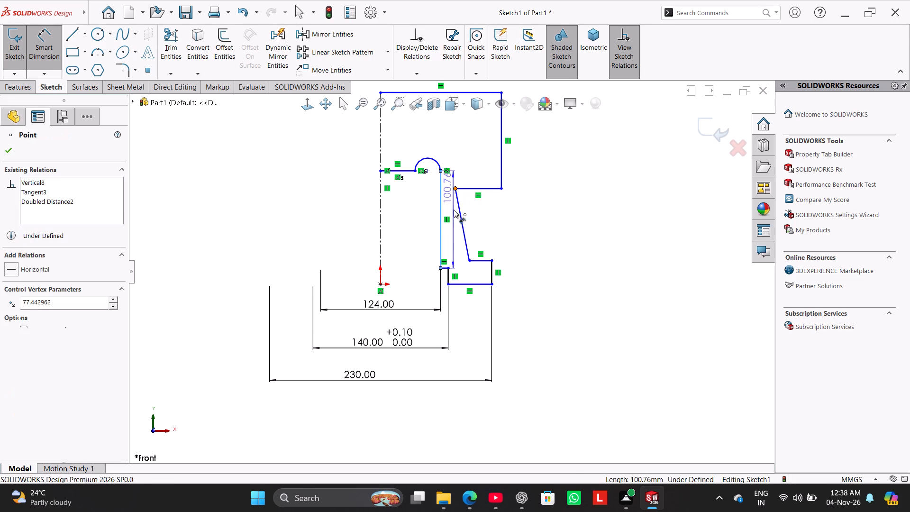
{"action": "left_click", "coordinate": [455, 231]}
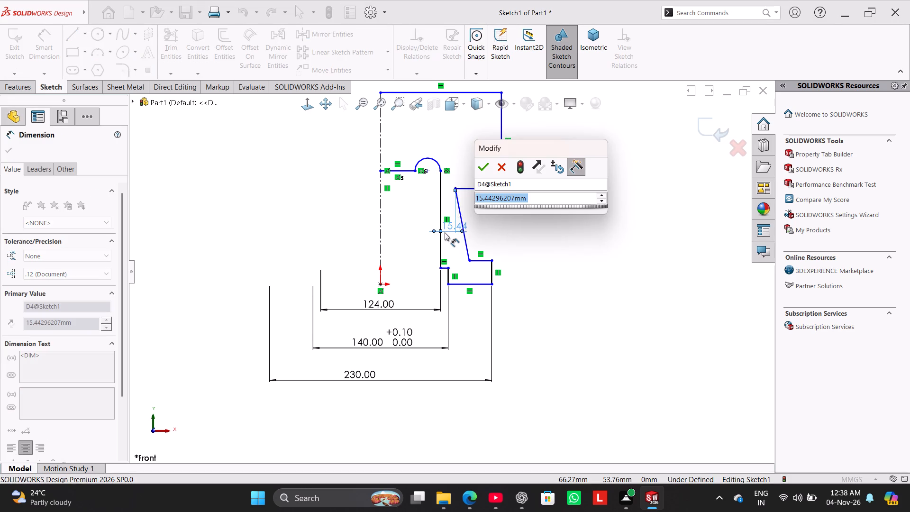
{"action": "type", "text": "12"}
{"action": "key", "text": "Return"}
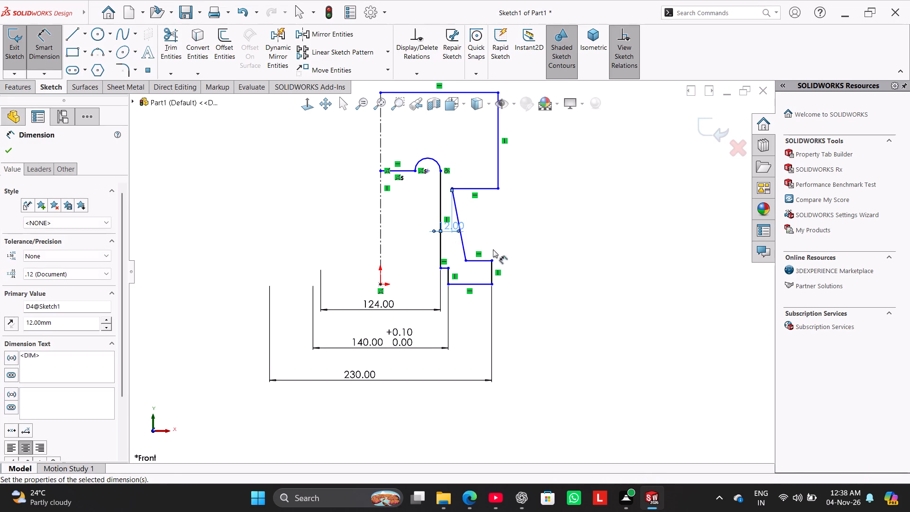
Reposition the 12 mm dimension's text outside the slanted line.
{"action": "right_click", "coordinate": [533, 234]}
{"action": "left_click", "coordinate": [561, 266]}
{"action": "left_click_drag", "start_coordinate": [463, 226], "coordinate": [479, 224]}
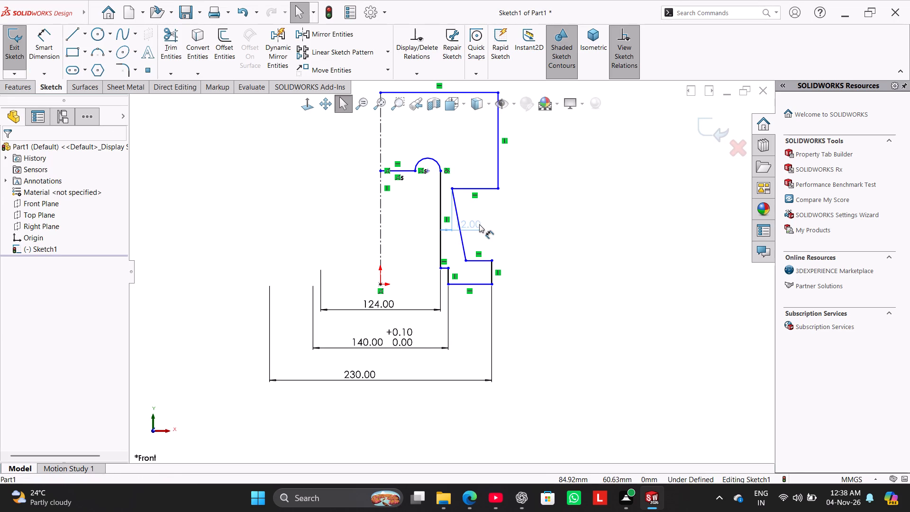
{"action": "left_click_drag", "start_coordinate": [479, 224], "coordinate": [495, 224]}
{"action": "left_click", "coordinate": [574, 236]}
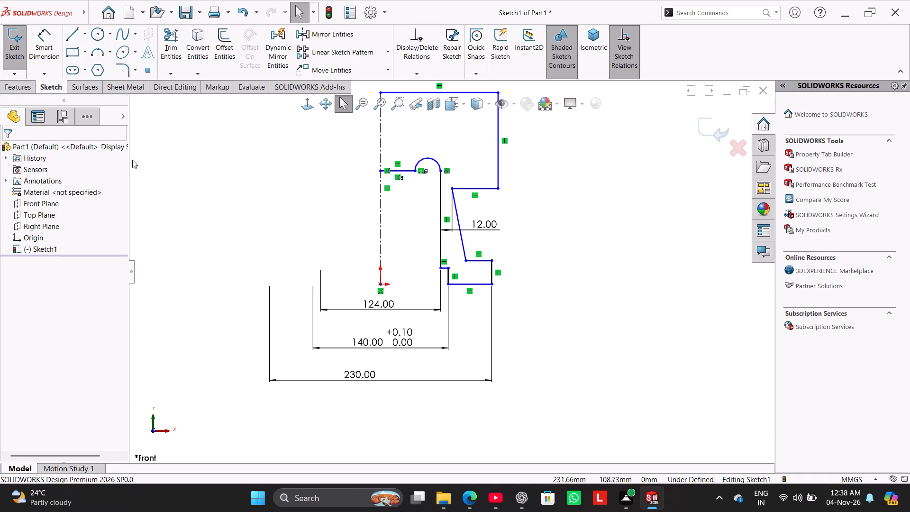
Dimension the height of the bottom flange's outer vertical edge as 26 mm.
{"action": "left_click", "coordinate": [38, 54]}
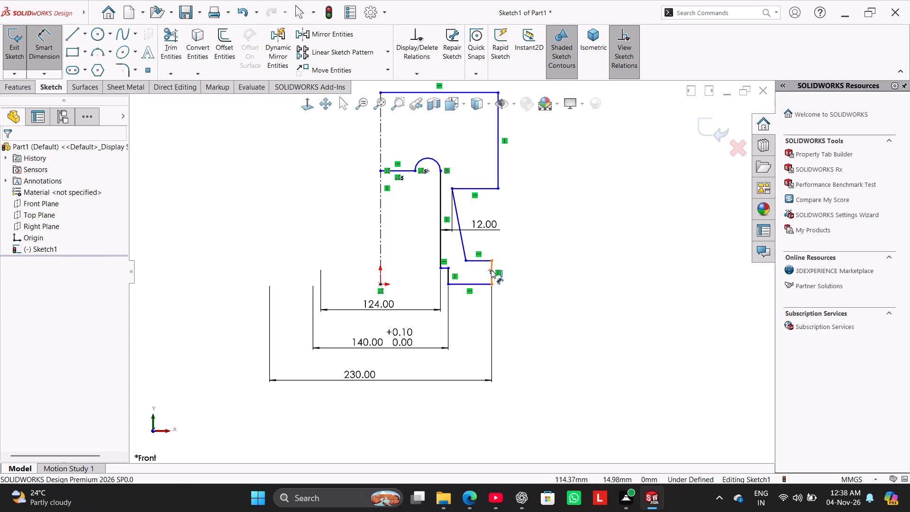
{"action": "left_click_drag", "start_coordinate": [491, 270], "coordinate": [496, 270]}
{"action": "left_click", "coordinate": [521, 268]}
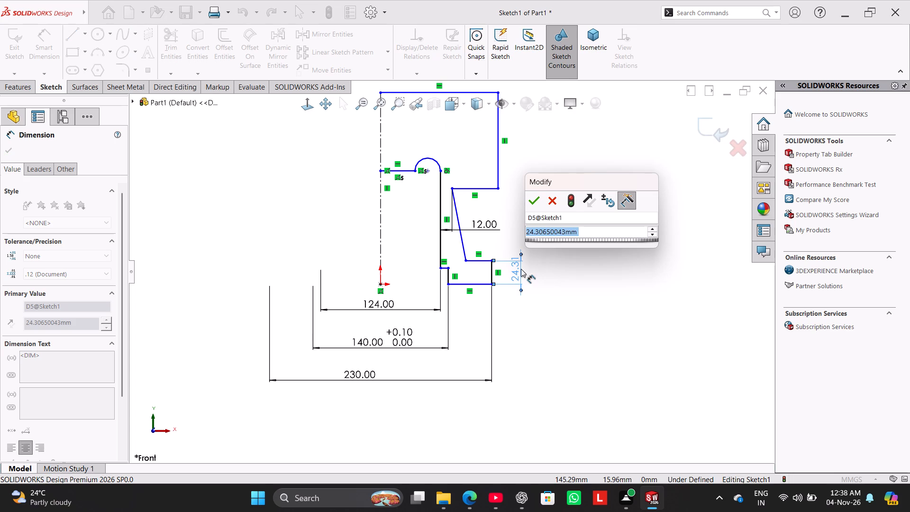
{"action": "type", "text": "26"}
{"action": "key", "text": "Return"}
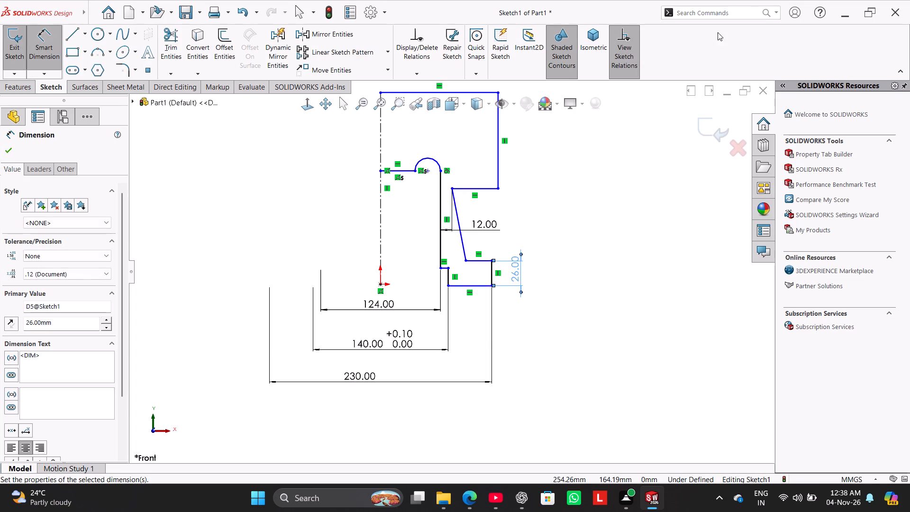
Dimension the height of the small inner step's vertical edge as 18 mm.
{"action": "left_click", "coordinate": [448, 278]}
{"action": "left_click", "coordinate": [504, 279]}
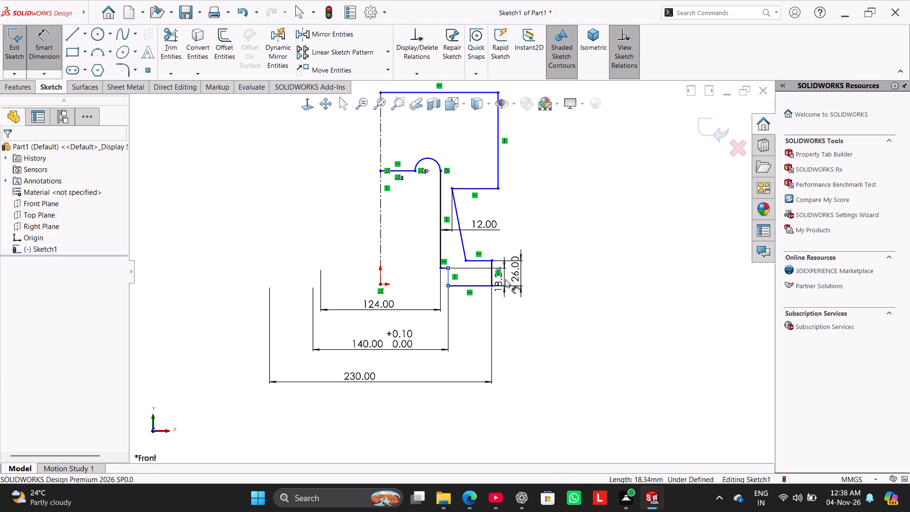
{"action": "key", "text": "0"}
{"action": "key", "text": "BackSpace"}
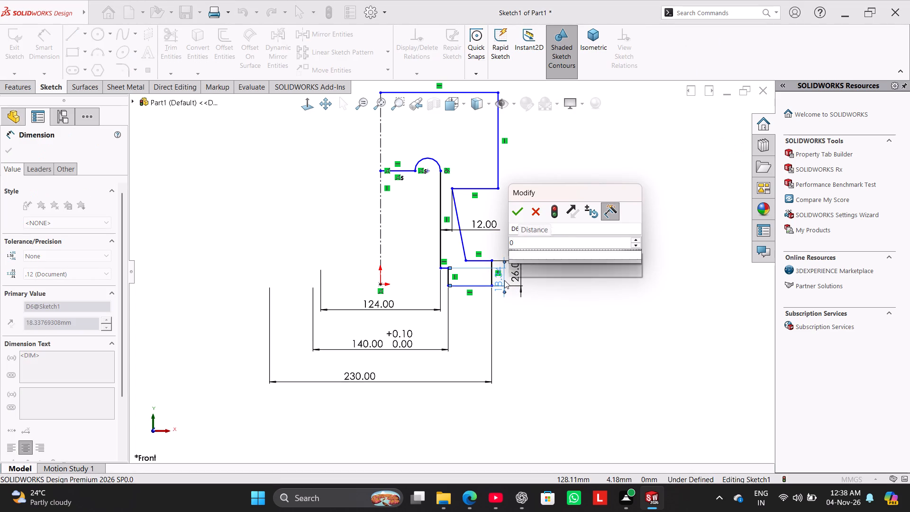
{"action": "type", "text": "18"}
{"action": "key", "text": "Return"}
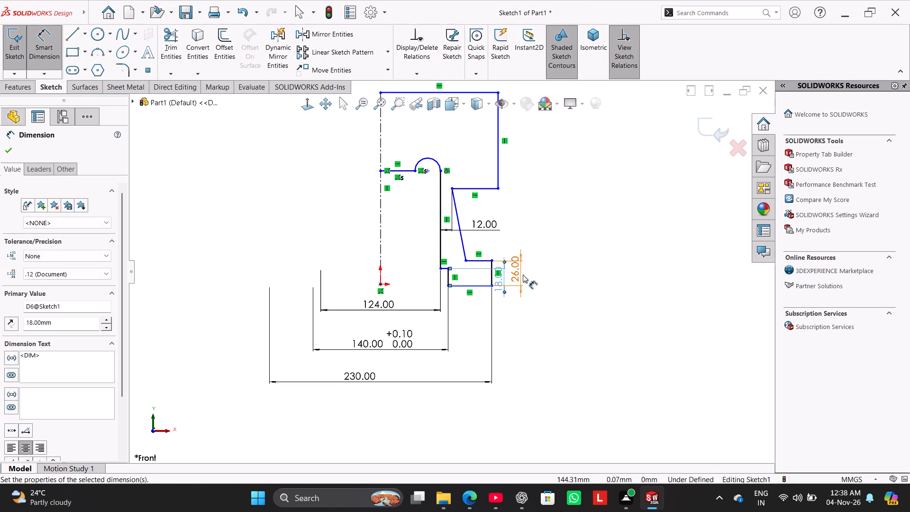
Arrange the 18 mm and 26 mm height dimensions side by side outside the flange, with the 26 mm one outermost.
{"action": "left_click_drag", "start_coordinate": [523, 274], "coordinate": [579, 274]}
{"action": "left_click_drag", "start_coordinate": [504, 279], "coordinate": [529, 277]}
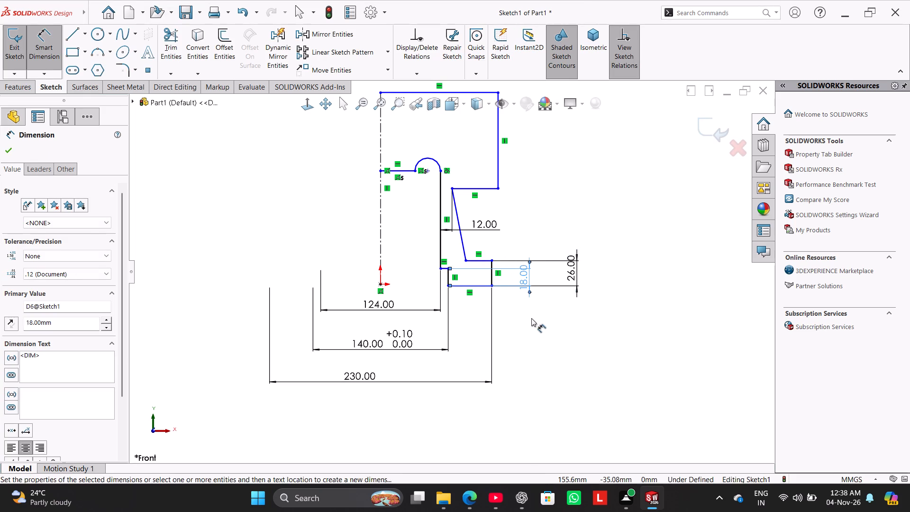
{"action": "left_click", "coordinate": [531, 318]}
{"action": "left_click_drag", "start_coordinate": [573, 273], "coordinate": [547, 277]}
{"action": "left_click", "coordinate": [534, 303]}
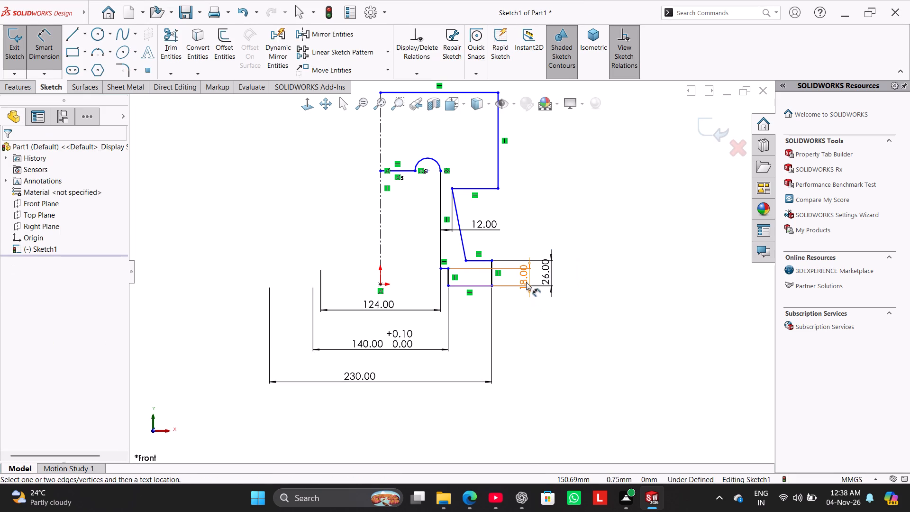
{"action": "left_click_drag", "start_coordinate": [526, 282], "coordinate": [521, 281]}
{"action": "left_click", "coordinate": [524, 298]}
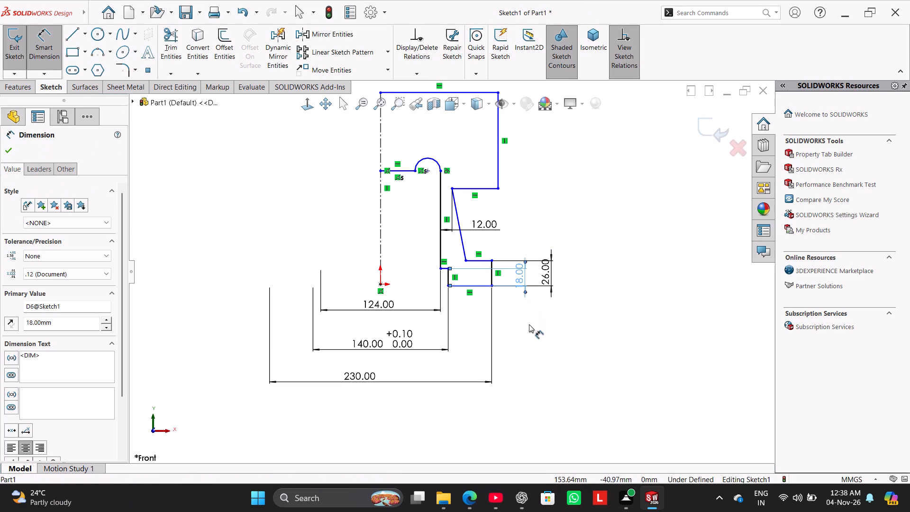
{"action": "left_click", "coordinate": [529, 324]}
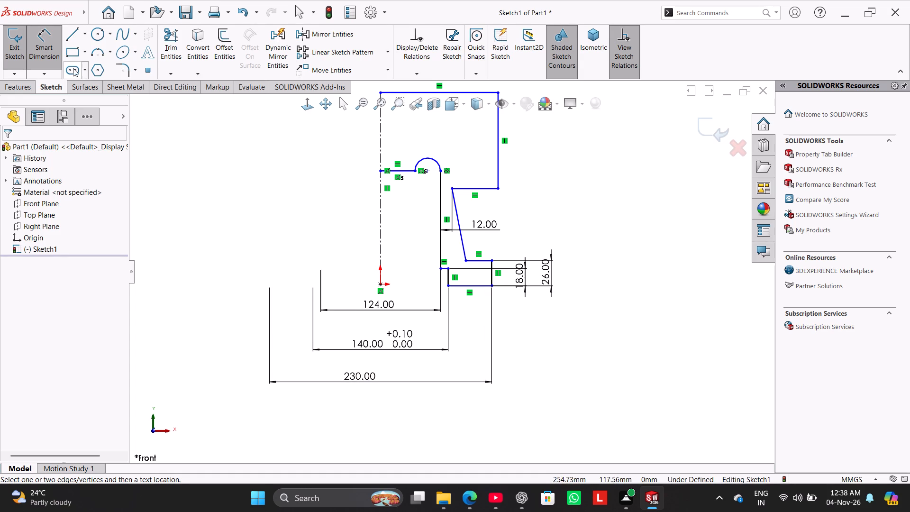
Dimension the vertical distance from the flange's top edge to the upper block's lower edge as 74 mm.
{"action": "left_click", "coordinate": [475, 263]}
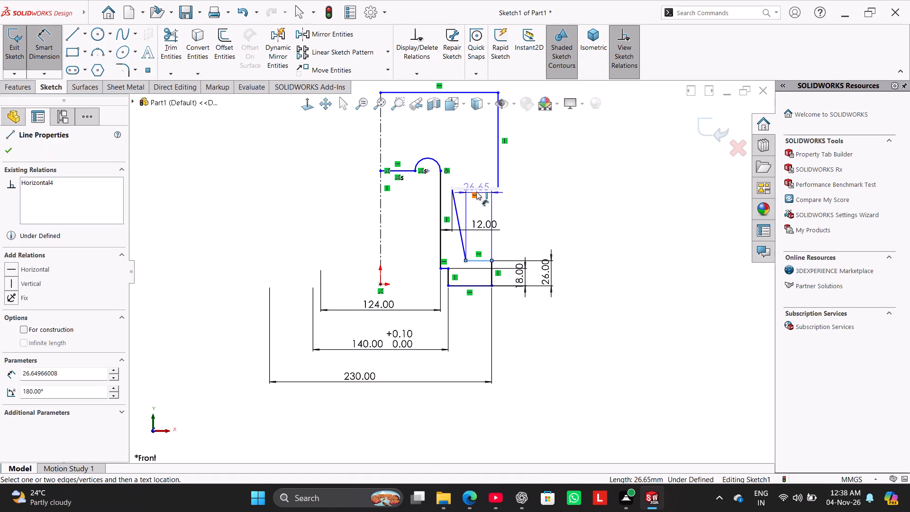
{"action": "left_click", "coordinate": [476, 192]}
{"action": "left_click", "coordinate": [528, 214]}
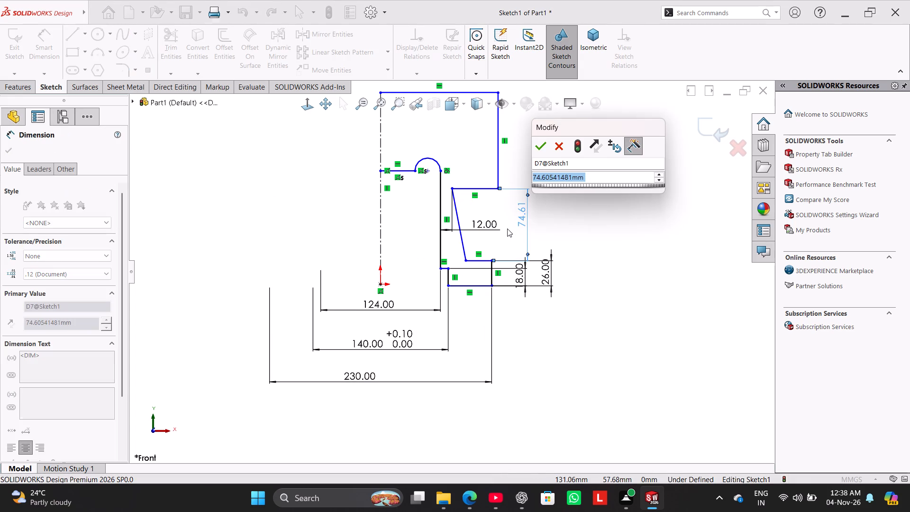
{"action": "type", "text": "74"}
{"action": "key", "text": "Return"}
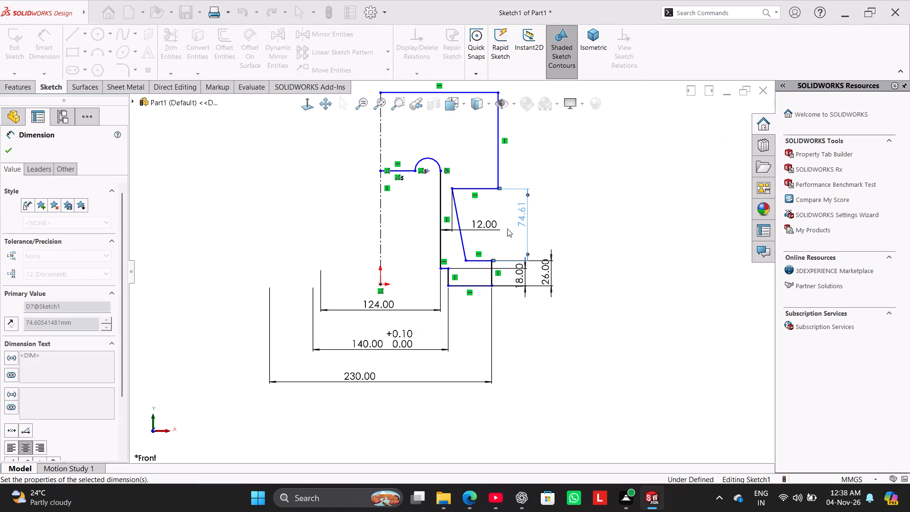
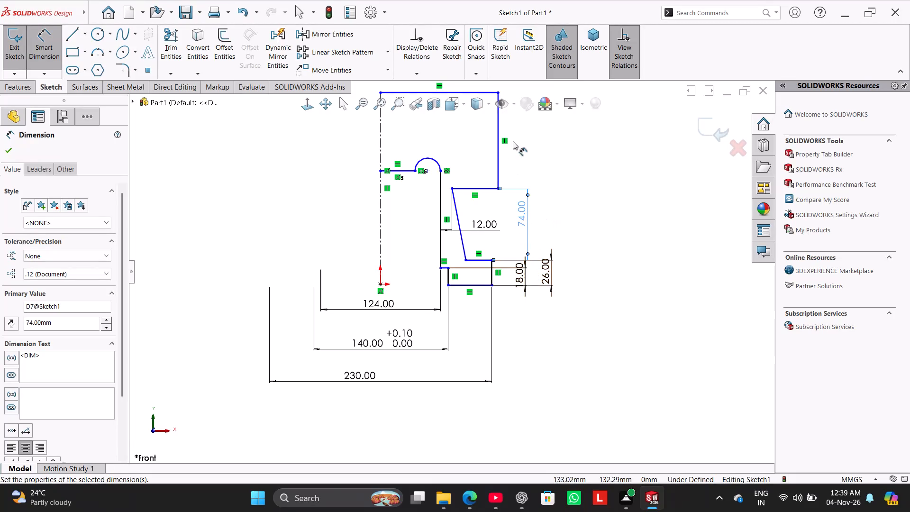
Trim away the horizontal top edge of the upper block.
{"action": "scroll", "coordinate": [537, 138], "scroll_direction": "up", "scroll_amount": 1}
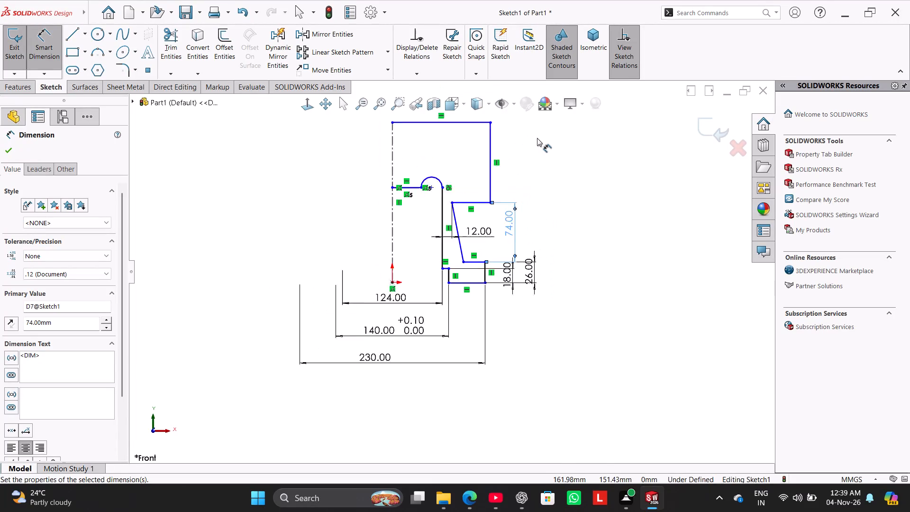
{"action": "scroll", "coordinate": [537, 138], "scroll_direction": "up", "scroll_amount": 1}
{"action": "right_click", "coordinate": [536, 143]}
{"action": "left_click", "coordinate": [561, 172]}
{"action": "scroll", "coordinate": [515, 144], "scroll_direction": "up", "scroll_amount": 1}
{"action": "scroll", "coordinate": [515, 141], "scroll_direction": "down", "scroll_amount": 4}
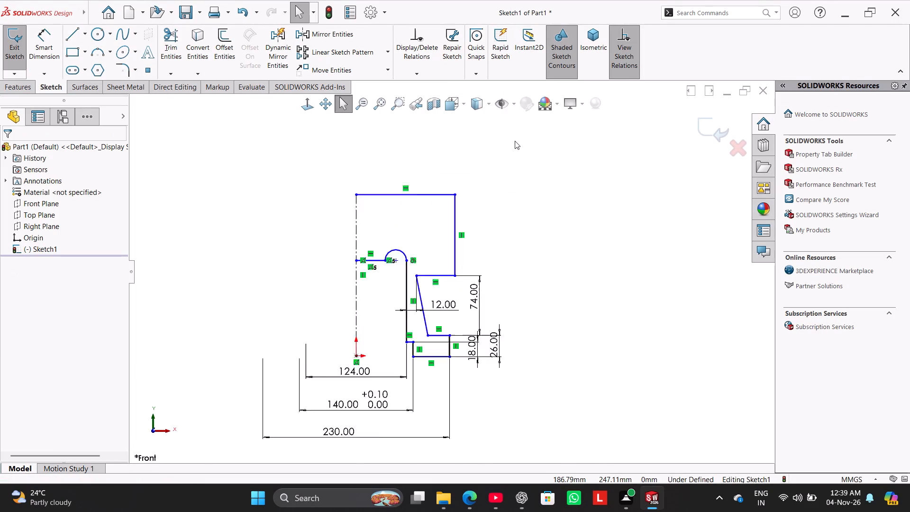
{"action": "left_click", "coordinate": [170, 46]}
{"action": "left_click_drag", "start_coordinate": [300, 200], "coordinate": [324, 241]}
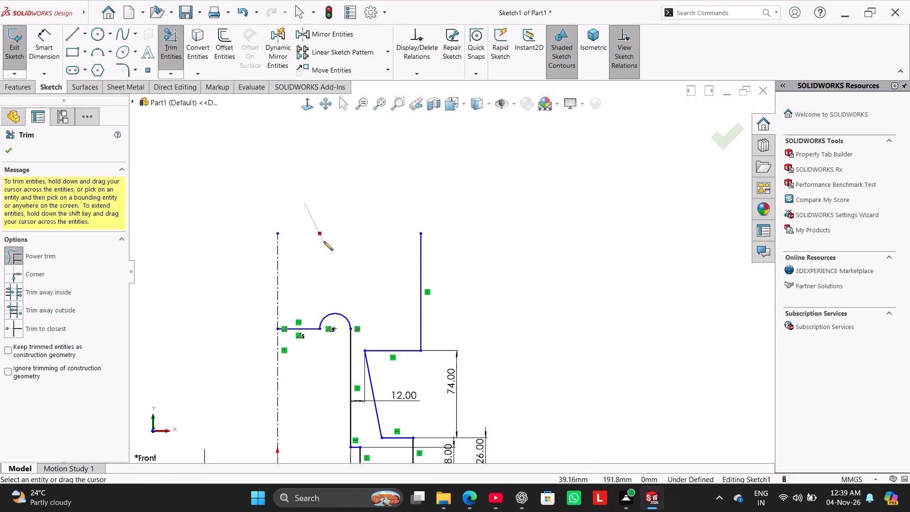
{"action": "left_click_drag", "start_coordinate": [324, 241], "coordinate": [324, 242]}
Draw an inward-pointing lip about 18 mm tall from the outer edge's top end, continuing down as the recess's inner vertical wall.
{"action": "left_click", "coordinate": [78, 31]}
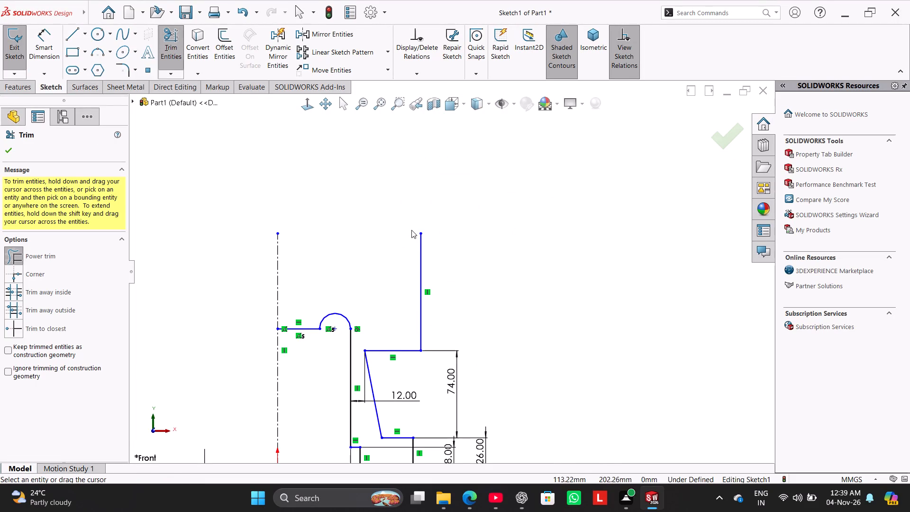
{"action": "left_click_drag", "start_coordinate": [70, 35], "coordinate": [81, 42]}
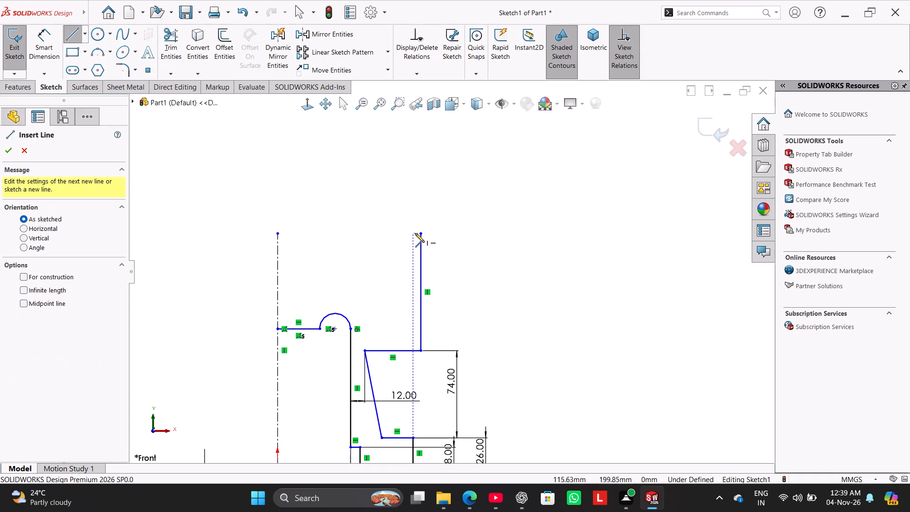
{"action": "left_click", "coordinate": [419, 234]}
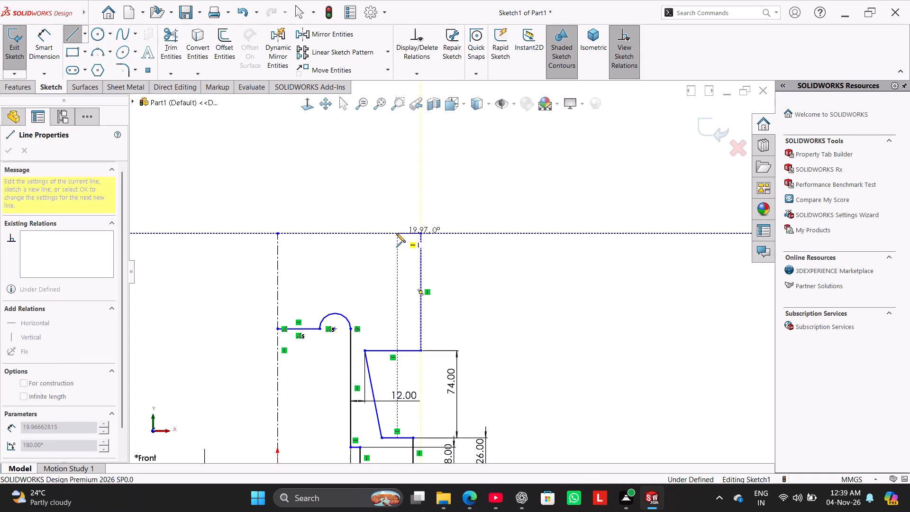
{"action": "left_click", "coordinate": [393, 232]}
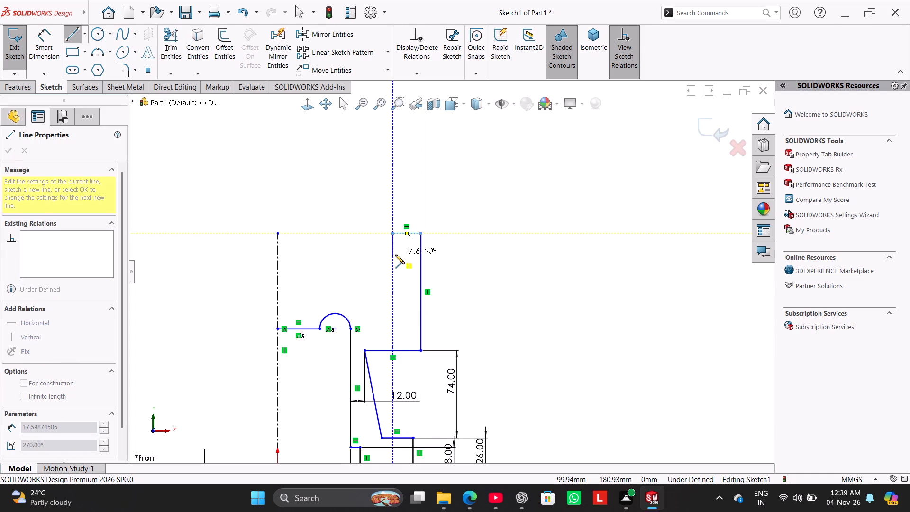
{"action": "left_click", "coordinate": [395, 256]}
{"action": "left_click", "coordinate": [410, 256]}
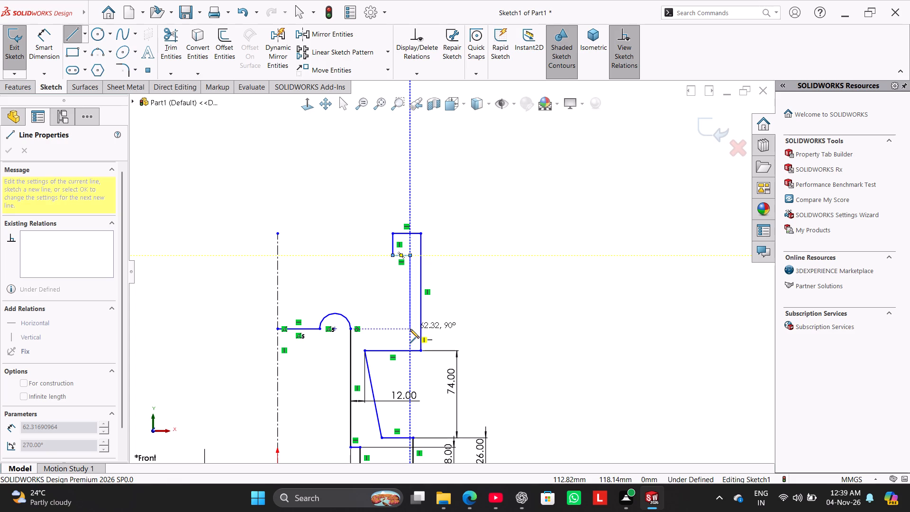
{"action": "left_click", "coordinate": [410, 298]}
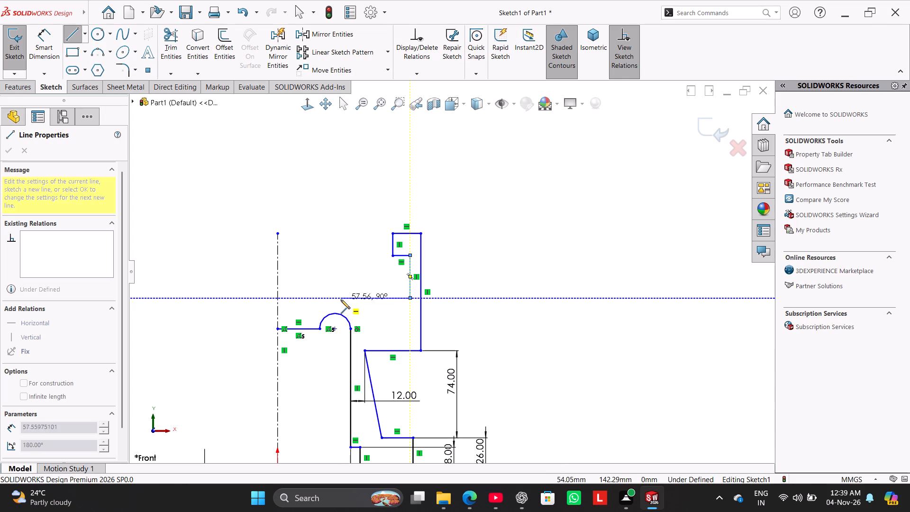
Continue the recess floor about 98 mm toward the centerline, then step slightly up and finish on the centerline with an edge about 14 mm long.
{"action": "left_click", "coordinate": [294, 299]}
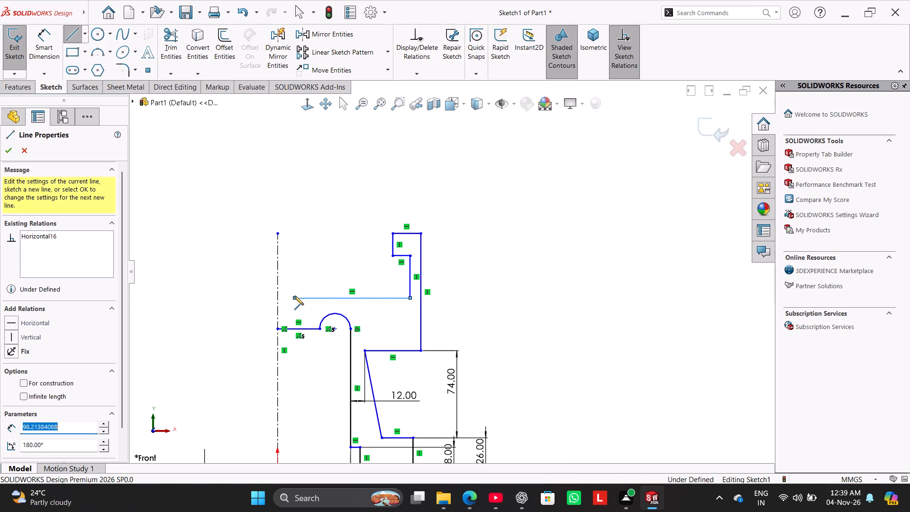
{"action": "left_click", "coordinate": [294, 291]}
{"action": "left_click", "coordinate": [276, 291]}
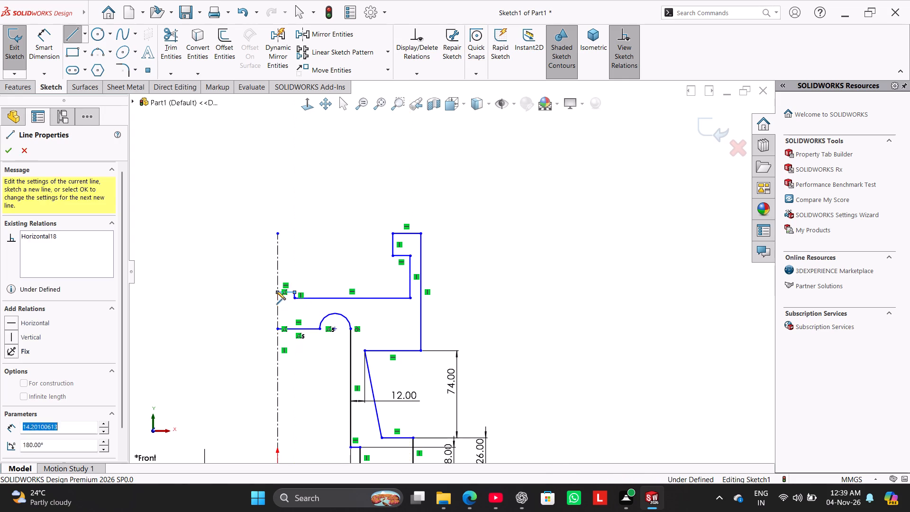
{"action": "right_click", "coordinate": [230, 265]}
{"action": "left_click", "coordinate": [242, 271]}
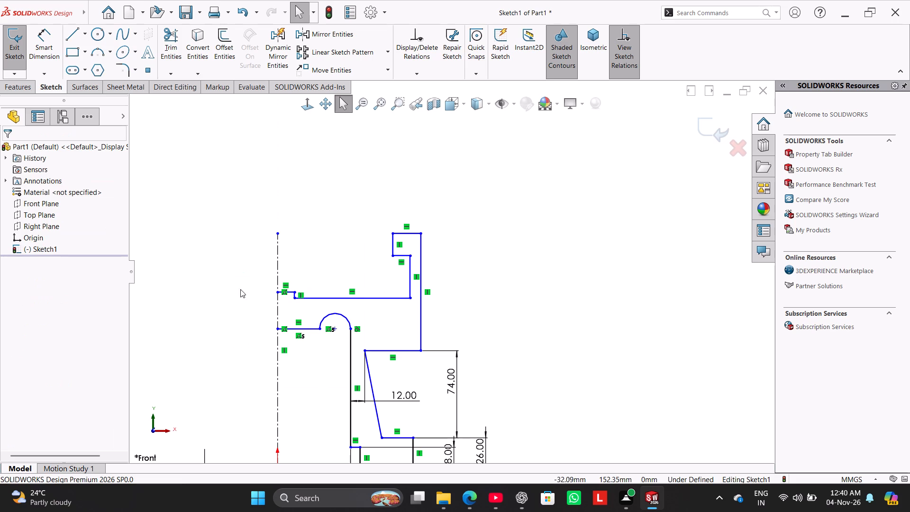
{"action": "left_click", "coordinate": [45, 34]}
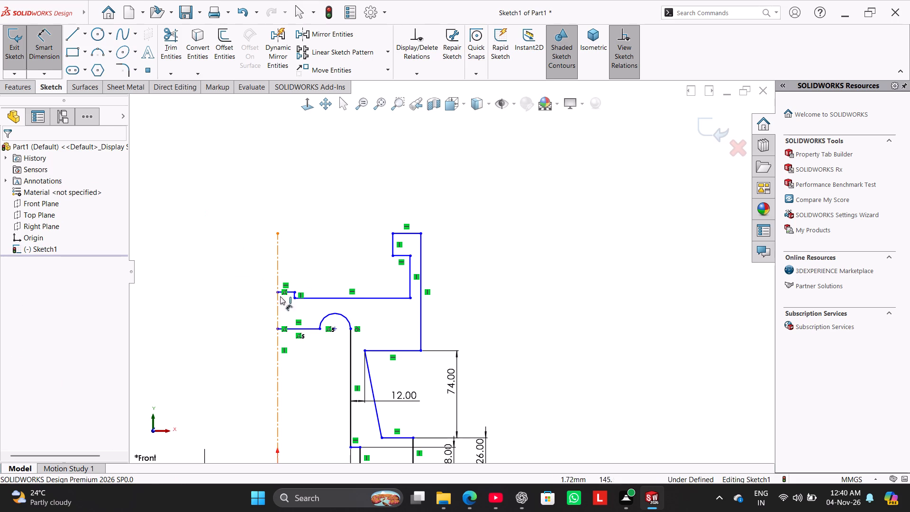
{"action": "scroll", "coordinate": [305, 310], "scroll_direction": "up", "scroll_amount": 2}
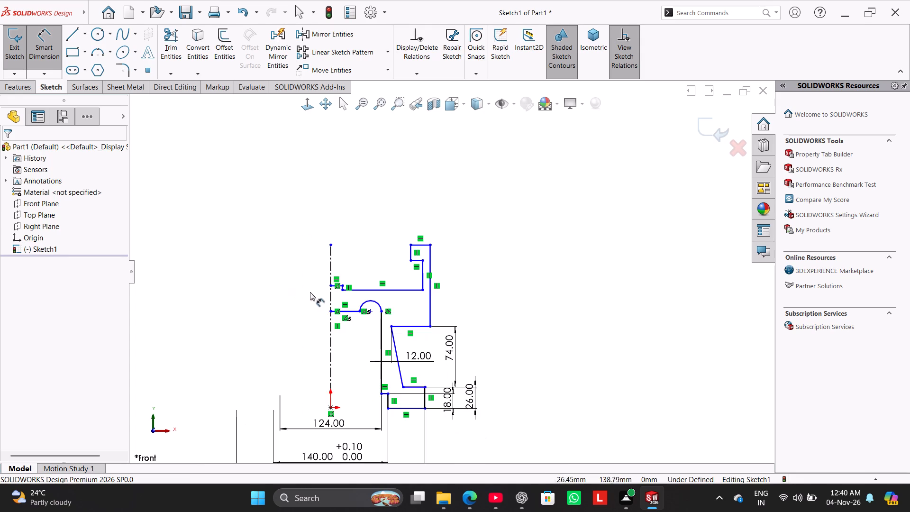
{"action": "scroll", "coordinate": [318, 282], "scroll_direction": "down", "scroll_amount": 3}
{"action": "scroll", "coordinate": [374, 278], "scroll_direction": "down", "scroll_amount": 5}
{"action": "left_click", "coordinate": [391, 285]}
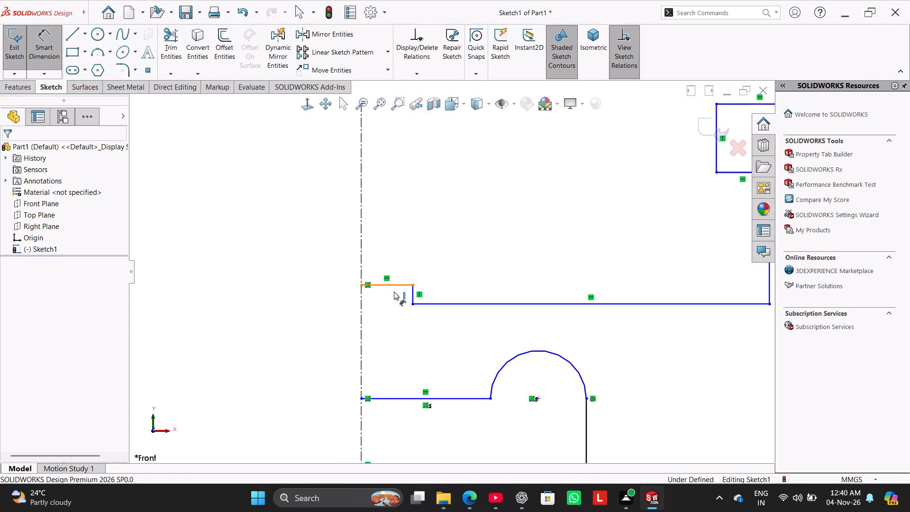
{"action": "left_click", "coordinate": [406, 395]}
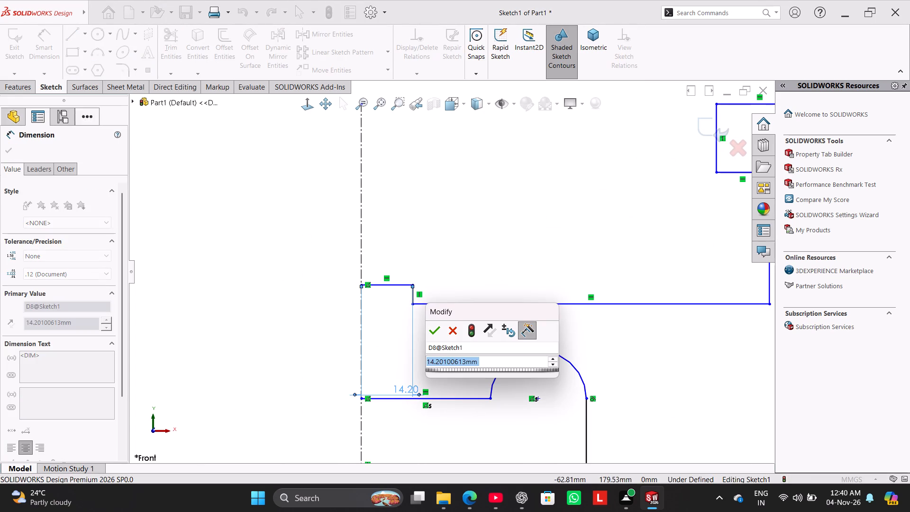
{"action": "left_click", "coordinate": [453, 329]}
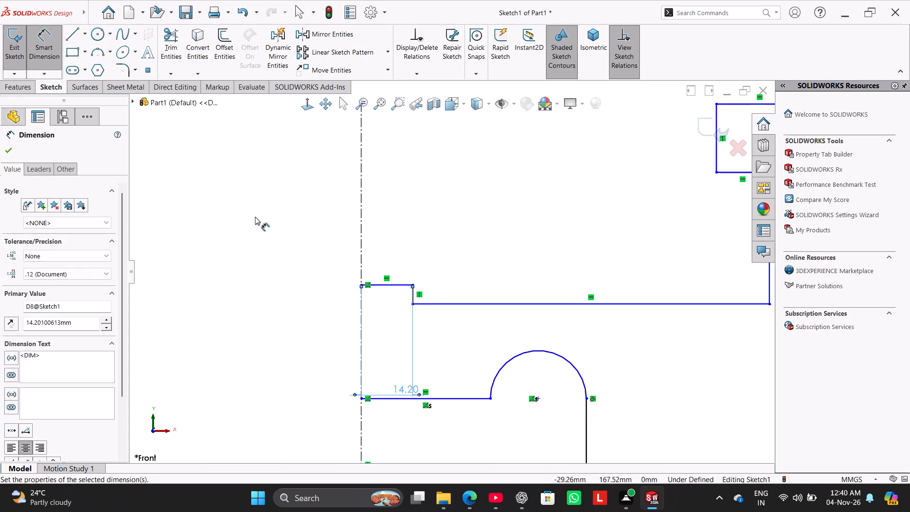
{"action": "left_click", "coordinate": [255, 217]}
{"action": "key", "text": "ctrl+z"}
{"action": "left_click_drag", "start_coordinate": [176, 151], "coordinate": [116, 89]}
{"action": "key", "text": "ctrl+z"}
Dimension the vertical distance between the cavity's horizontal top edge and the raised central edge of the recess floor as 35 mm.
{"action": "left_click_drag", "start_coordinate": [49, 39], "coordinate": [62, 61]}
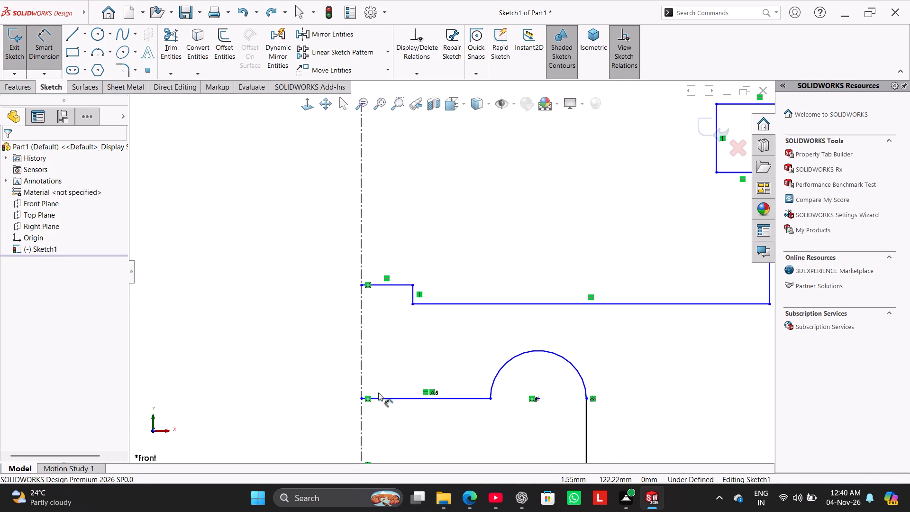
{"action": "left_click", "coordinate": [395, 400]}
{"action": "left_click", "coordinate": [394, 284]}
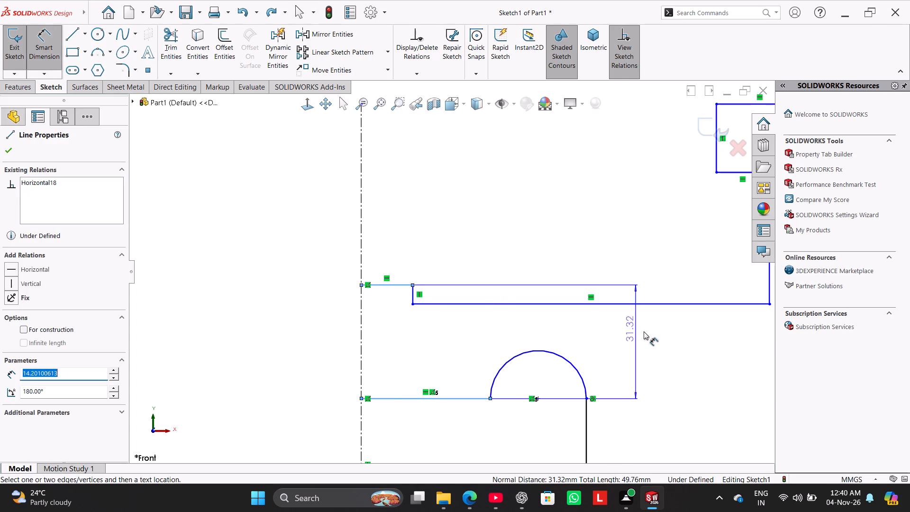
{"action": "scroll", "coordinate": [658, 334], "scroll_direction": "up", "scroll_amount": 5}
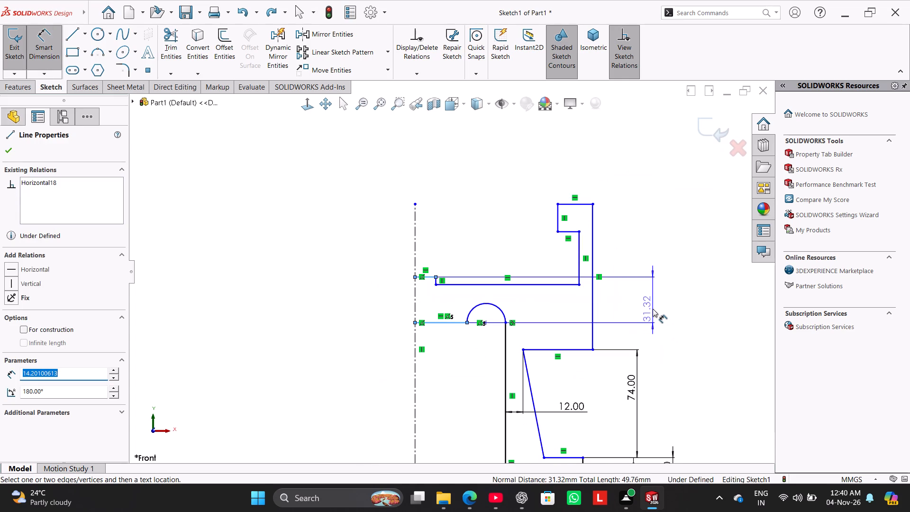
{"action": "left_click", "coordinate": [650, 309]}
{"action": "type", "text": "35"}
{"action": "key", "text": "Return"}
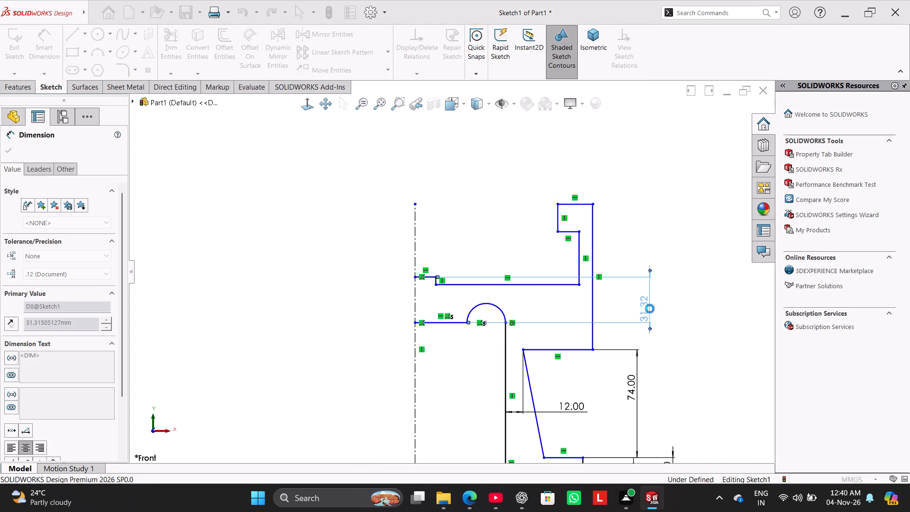
{"action": "right_click", "coordinate": [681, 305]}
{"action": "left_click", "coordinate": [699, 334]}
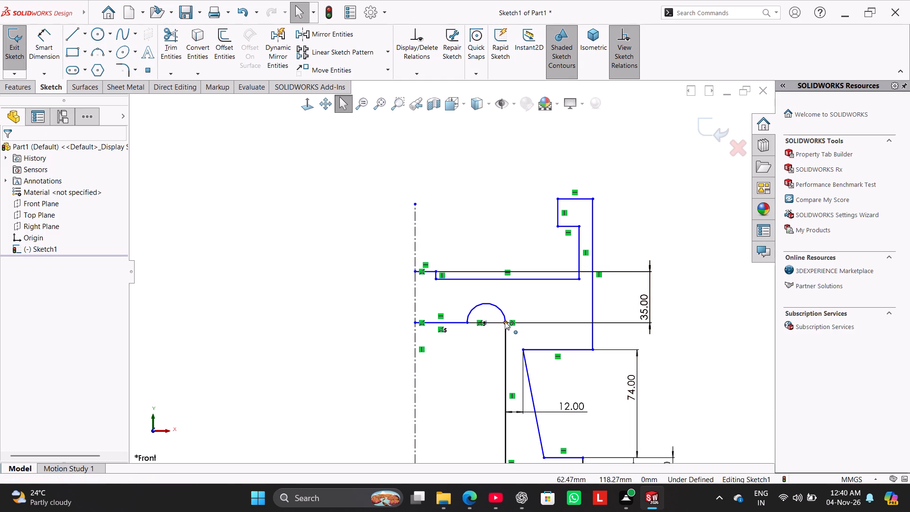
Delete the semicircular arc at the top of the inner cavity.
{"action": "right_click", "coordinate": [490, 301]}
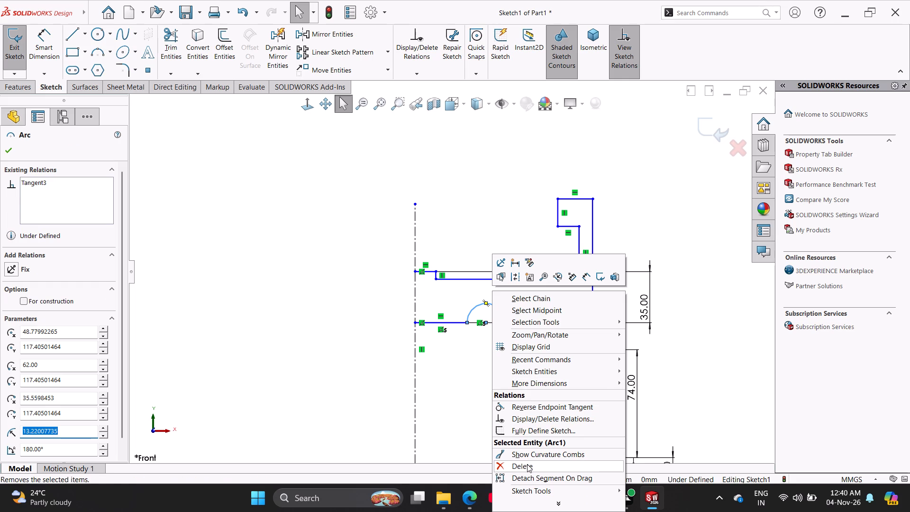
{"action": "left_click", "coordinate": [527, 464]}
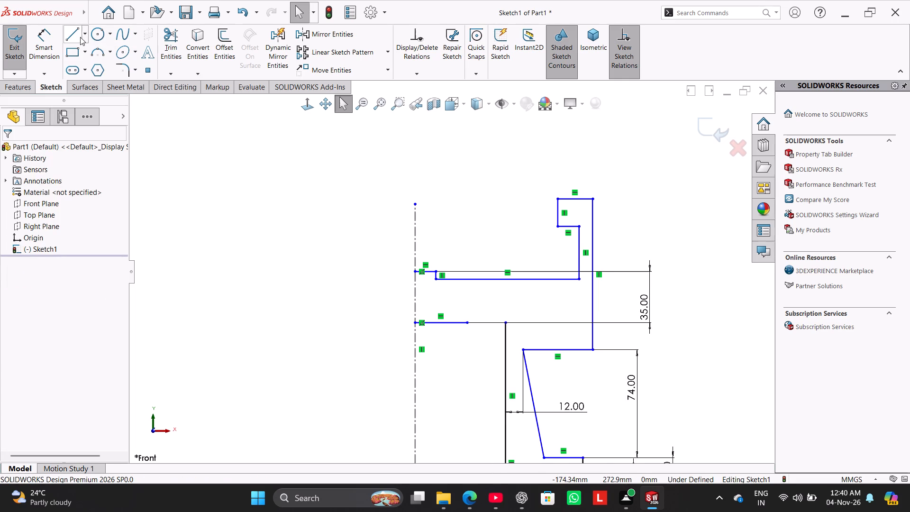
Draw a 45° line from the outer end of the cavity's horizontal top edge up to a point directly above the inner vertical wall.
{"action": "left_click", "coordinate": [72, 33]}
{"action": "left_click", "coordinate": [469, 325]}
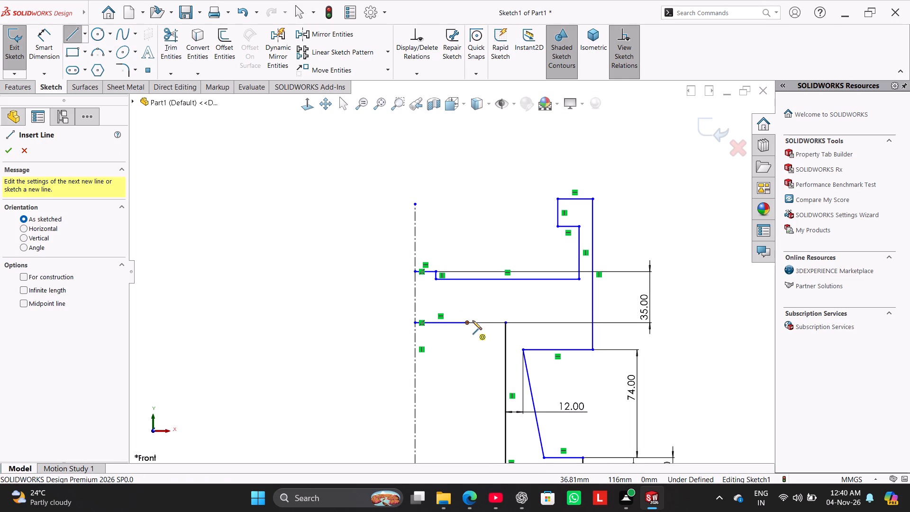
{"action": "left_click", "coordinate": [505, 287]}
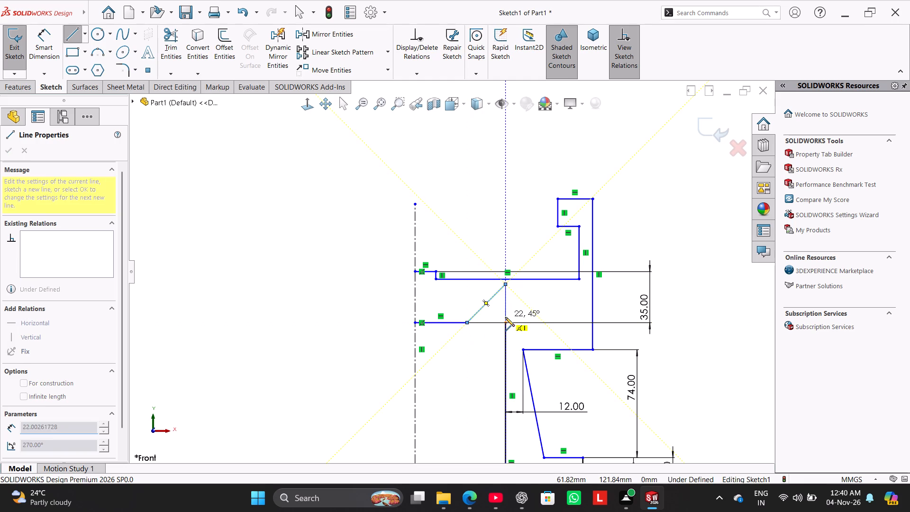
{"action": "right_click", "coordinate": [354, 305]}
{"action": "left_click", "coordinate": [372, 314]}
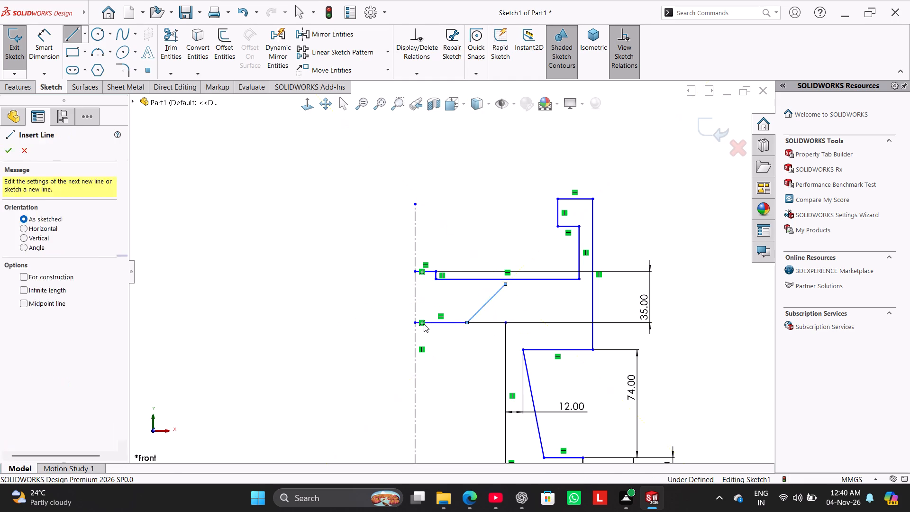
Join the inner wall's upper end to the slanted line's upper end and lower the shared corner to about Y 137 mm.
{"action": "left_click_drag", "start_coordinate": [504, 320], "coordinate": [507, 288]}
{"action": "scroll", "coordinate": [519, 295], "scroll_direction": "up", "scroll_amount": 2}
{"action": "scroll", "coordinate": [519, 286], "scroll_direction": "down", "scroll_amount": 1}
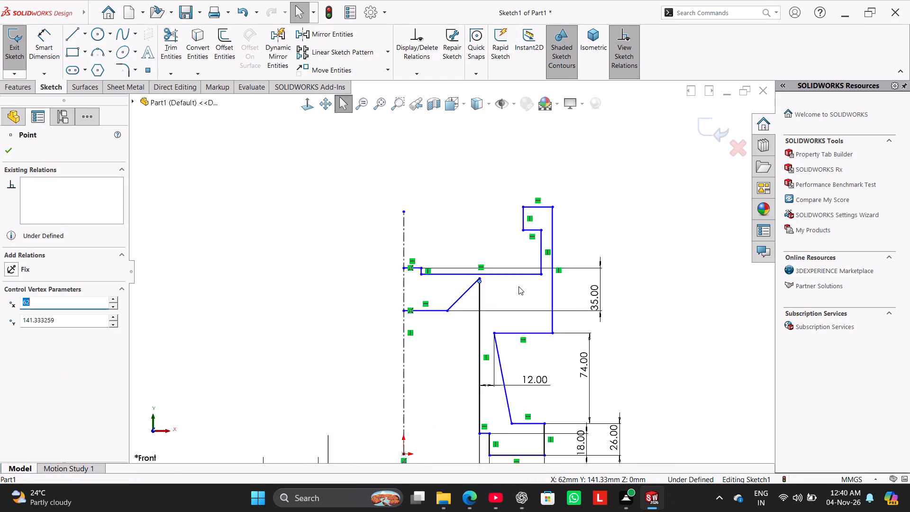
{"action": "scroll", "coordinate": [519, 286], "scroll_direction": "down", "scroll_amount": 5}
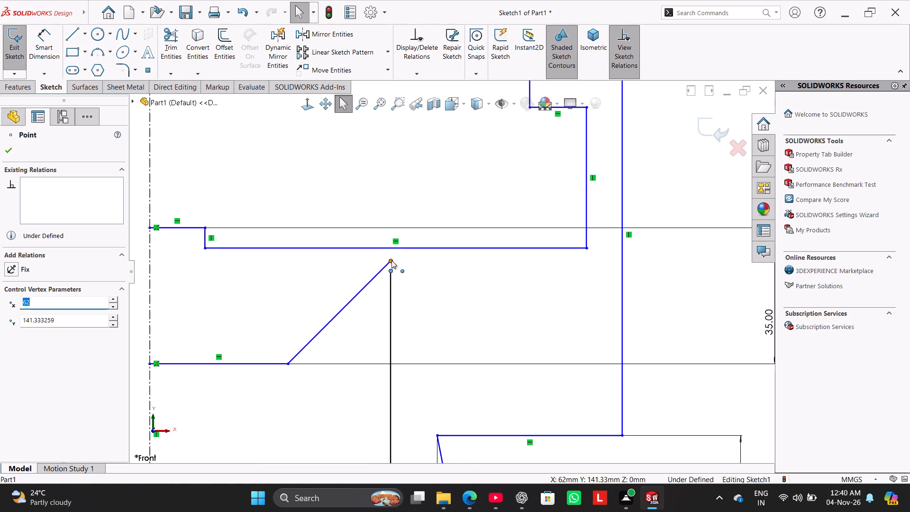
{"action": "left_click_drag", "start_coordinate": [391, 260], "coordinate": [392, 271]}
{"action": "left_click", "coordinate": [412, 304]}
{"action": "scroll", "coordinate": [419, 329], "scroll_direction": "up", "scroll_amount": 2}
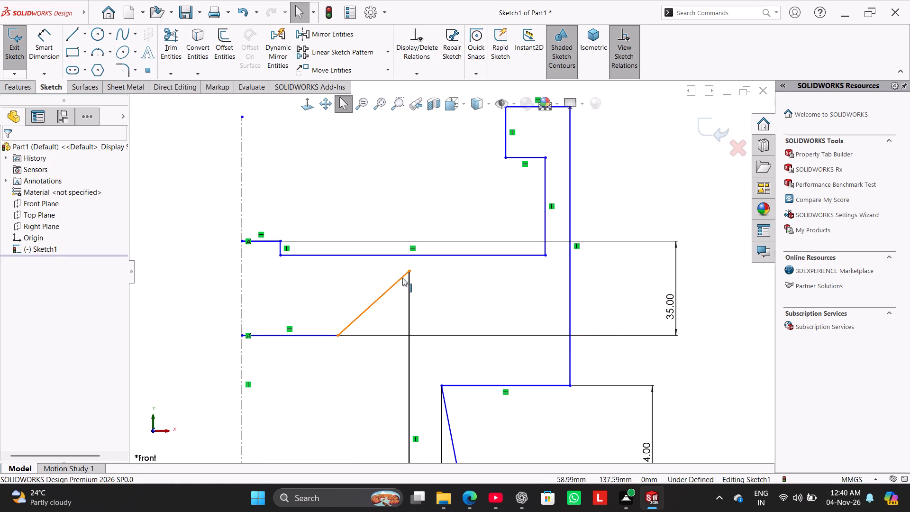
{"action": "left_click_drag", "start_coordinate": [409, 272], "coordinate": [398, 282]}
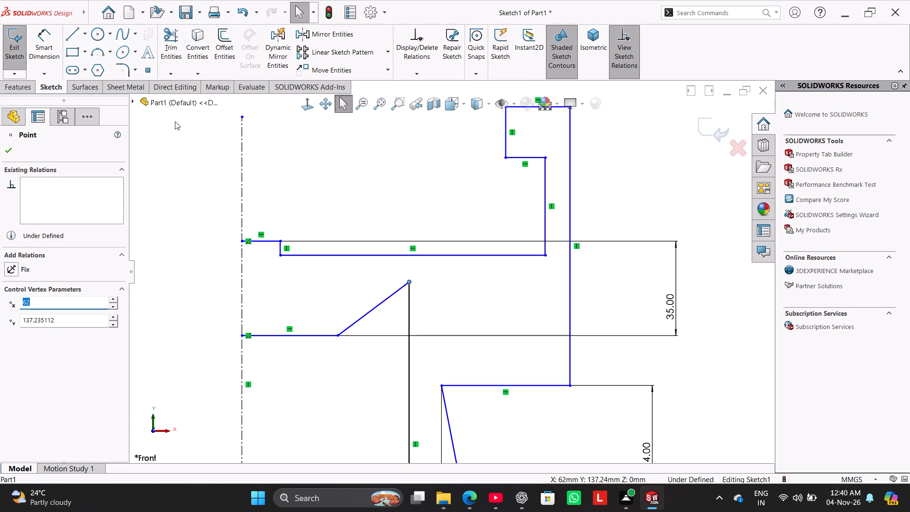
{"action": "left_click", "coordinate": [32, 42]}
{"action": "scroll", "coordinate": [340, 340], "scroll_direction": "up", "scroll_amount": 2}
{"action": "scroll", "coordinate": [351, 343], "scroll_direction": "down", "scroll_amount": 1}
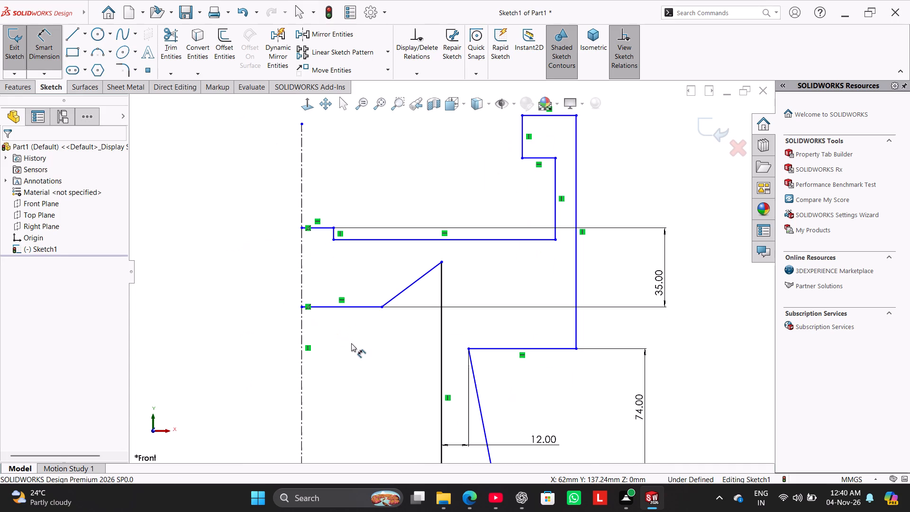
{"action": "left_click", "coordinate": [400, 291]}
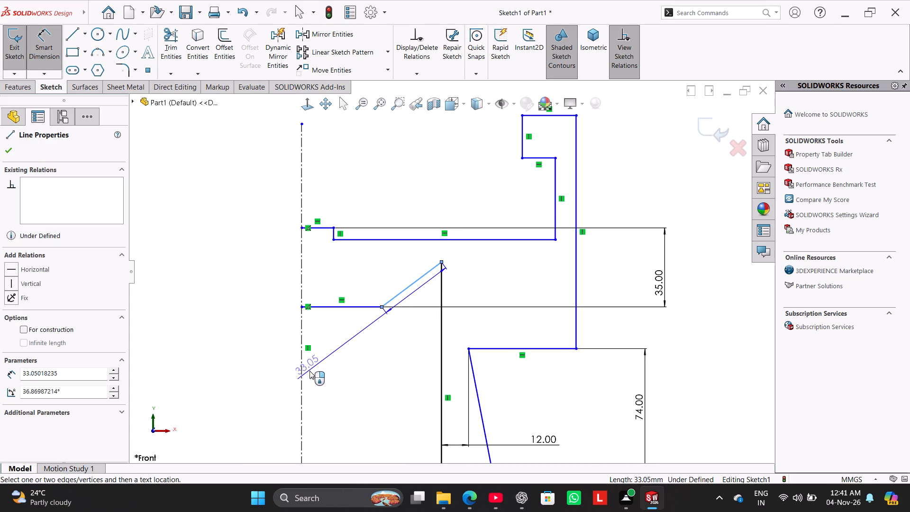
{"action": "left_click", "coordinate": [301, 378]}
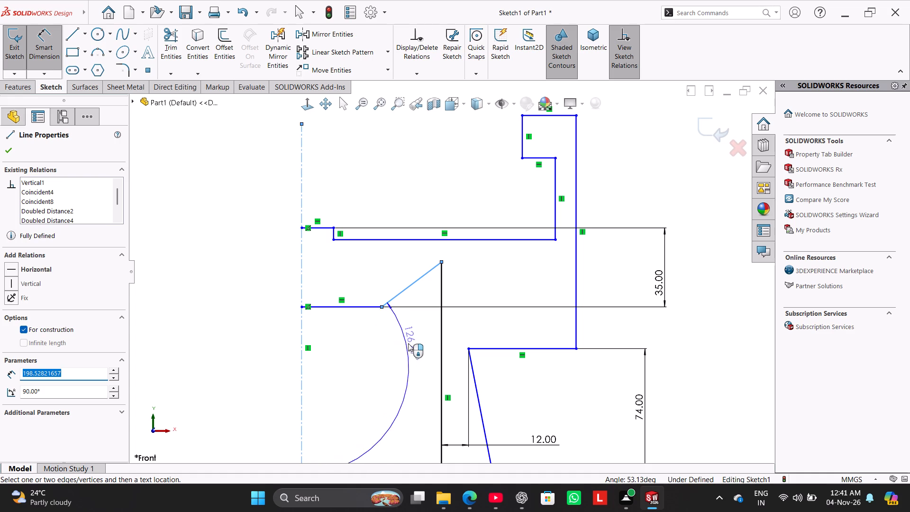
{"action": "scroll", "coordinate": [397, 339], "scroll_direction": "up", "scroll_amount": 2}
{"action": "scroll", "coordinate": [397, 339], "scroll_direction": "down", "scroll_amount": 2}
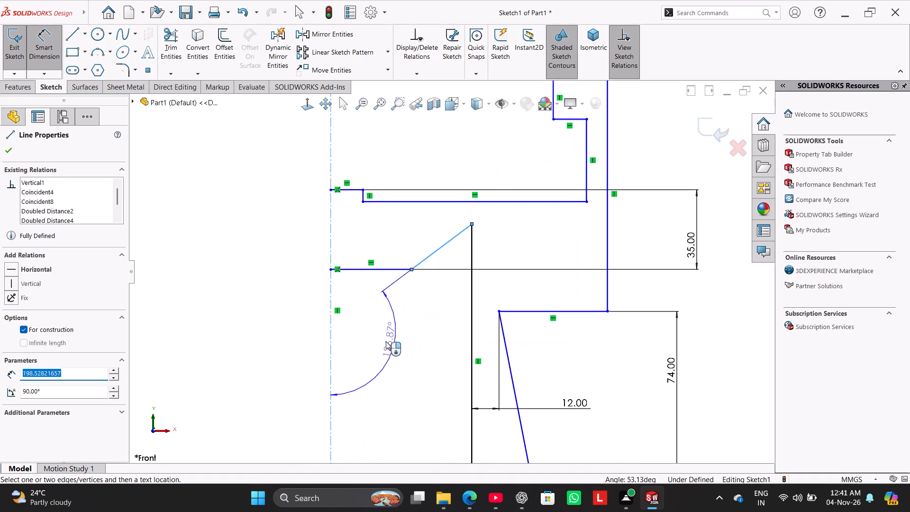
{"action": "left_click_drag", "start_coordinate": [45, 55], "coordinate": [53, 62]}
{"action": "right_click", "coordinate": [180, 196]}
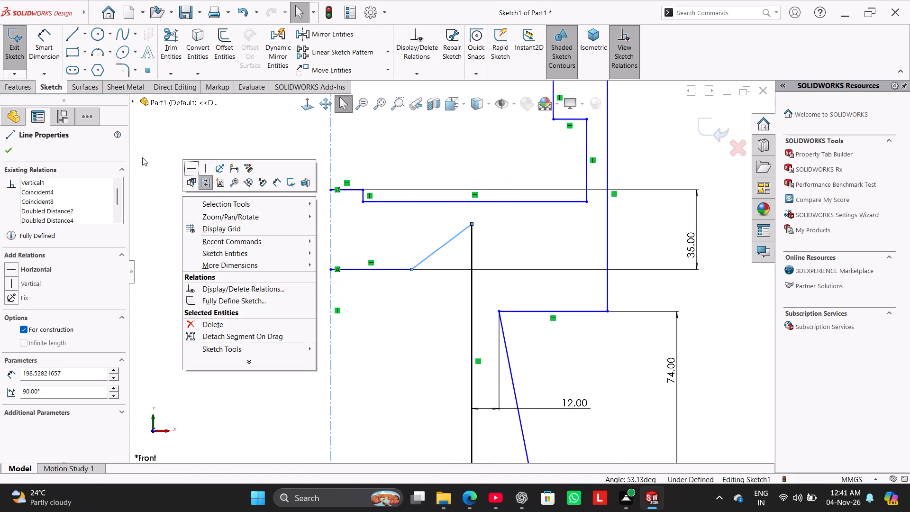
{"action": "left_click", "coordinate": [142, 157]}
Mirror the slanted line at the cavity's top corner about the vertical centerline.
{"action": "left_click", "coordinate": [427, 259]}
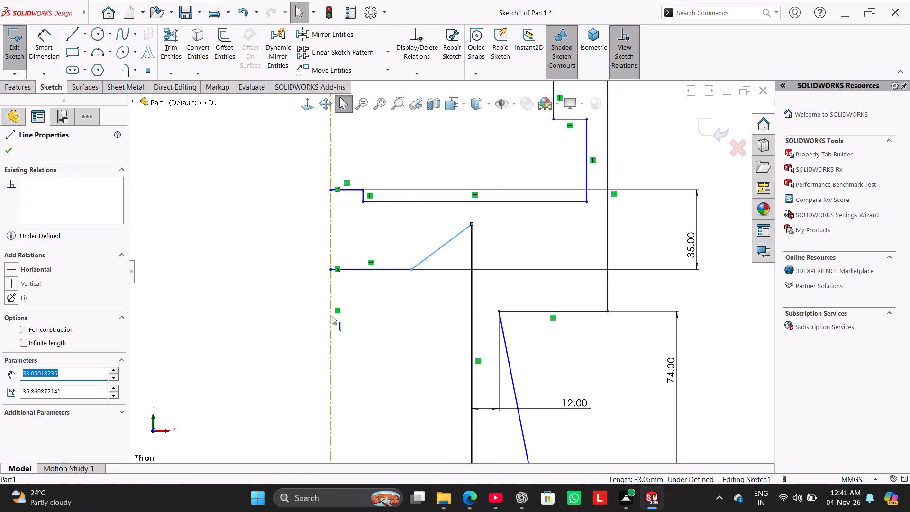
{"action": "left_click", "coordinate": [332, 316], "text": "ctrl"}
{"action": "left_click", "coordinate": [343, 40]}
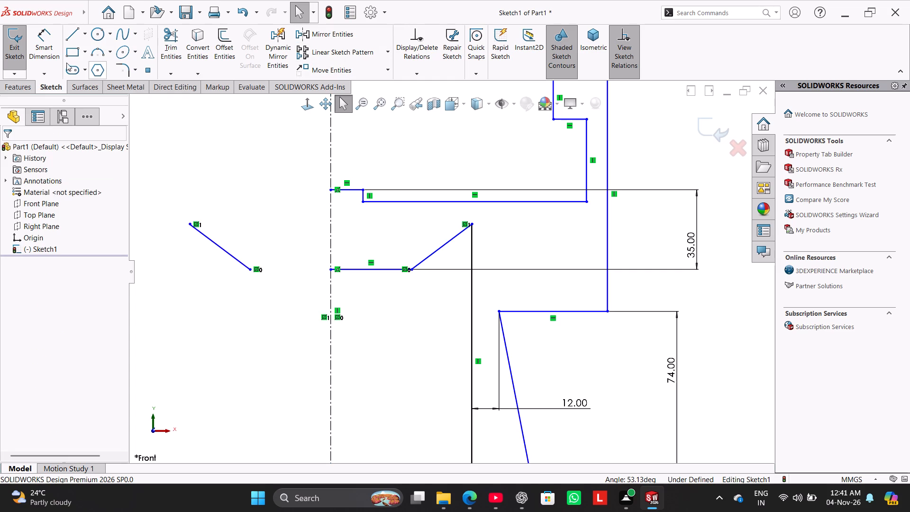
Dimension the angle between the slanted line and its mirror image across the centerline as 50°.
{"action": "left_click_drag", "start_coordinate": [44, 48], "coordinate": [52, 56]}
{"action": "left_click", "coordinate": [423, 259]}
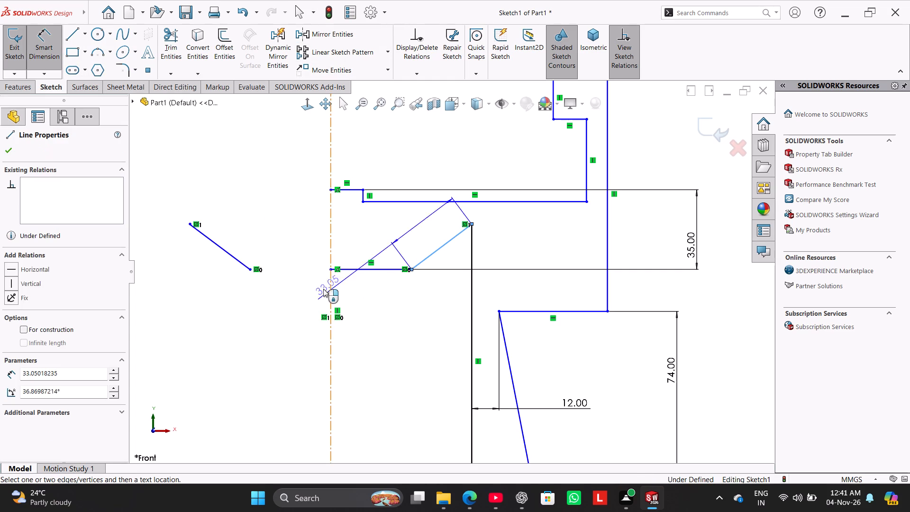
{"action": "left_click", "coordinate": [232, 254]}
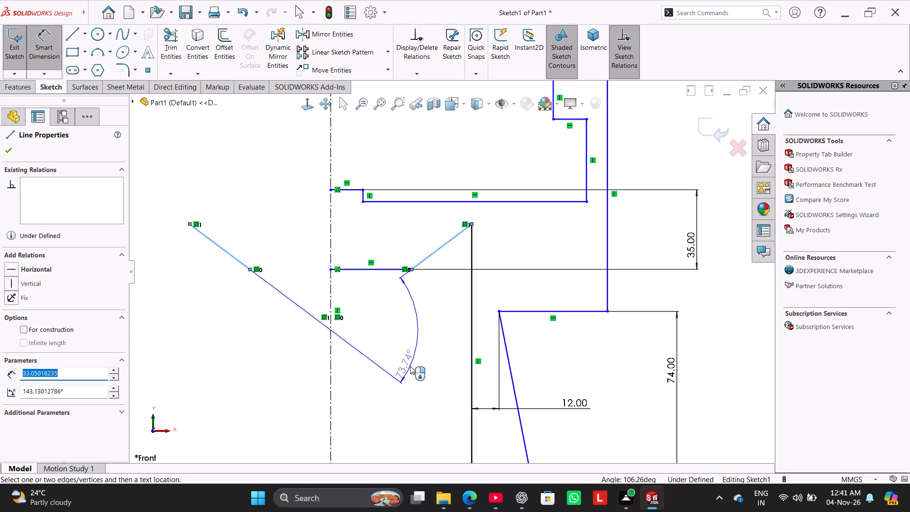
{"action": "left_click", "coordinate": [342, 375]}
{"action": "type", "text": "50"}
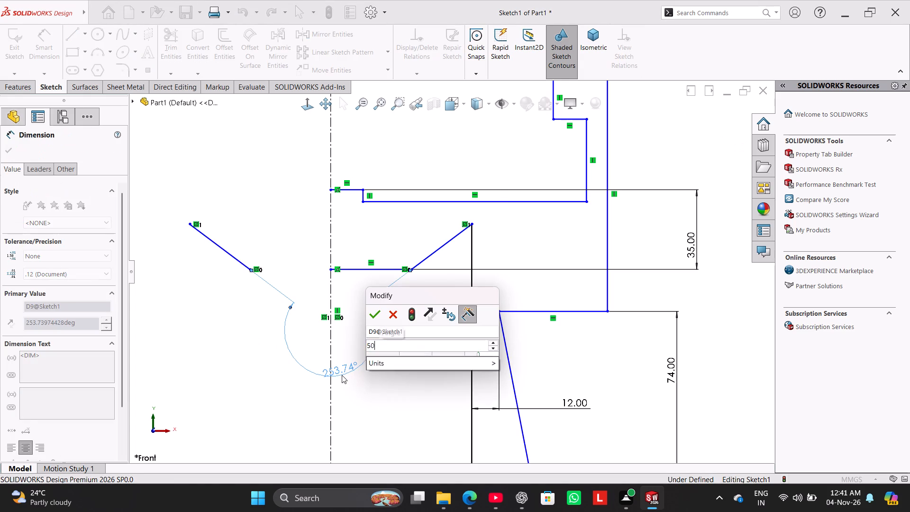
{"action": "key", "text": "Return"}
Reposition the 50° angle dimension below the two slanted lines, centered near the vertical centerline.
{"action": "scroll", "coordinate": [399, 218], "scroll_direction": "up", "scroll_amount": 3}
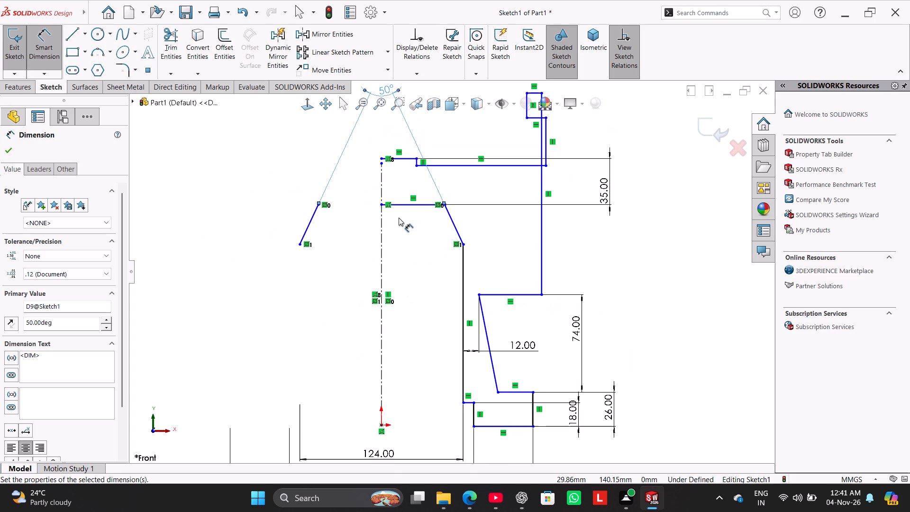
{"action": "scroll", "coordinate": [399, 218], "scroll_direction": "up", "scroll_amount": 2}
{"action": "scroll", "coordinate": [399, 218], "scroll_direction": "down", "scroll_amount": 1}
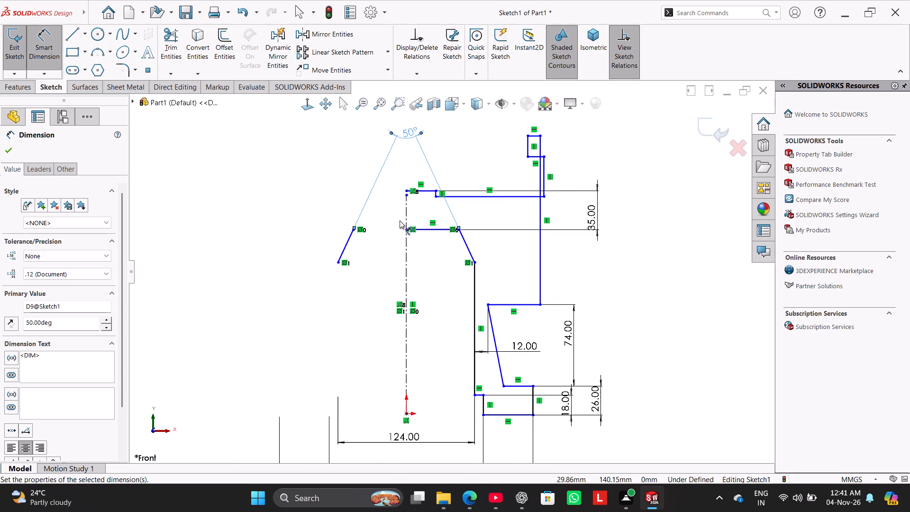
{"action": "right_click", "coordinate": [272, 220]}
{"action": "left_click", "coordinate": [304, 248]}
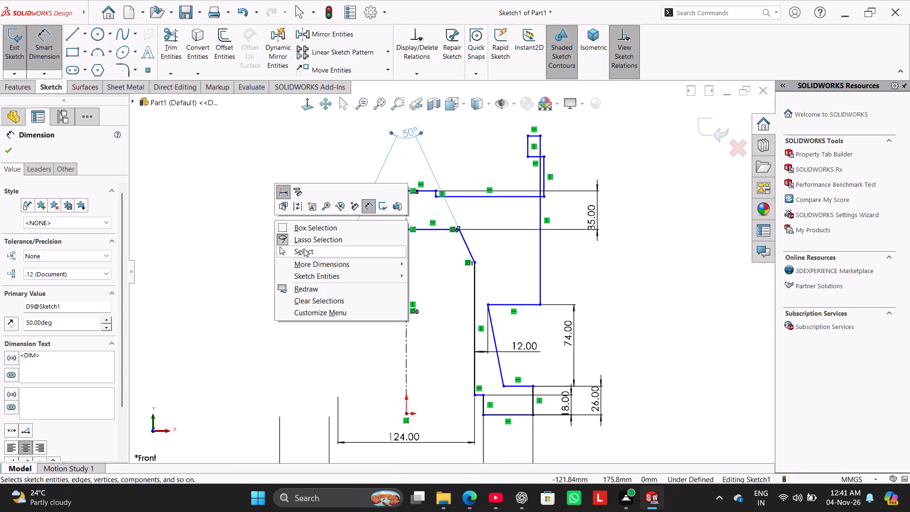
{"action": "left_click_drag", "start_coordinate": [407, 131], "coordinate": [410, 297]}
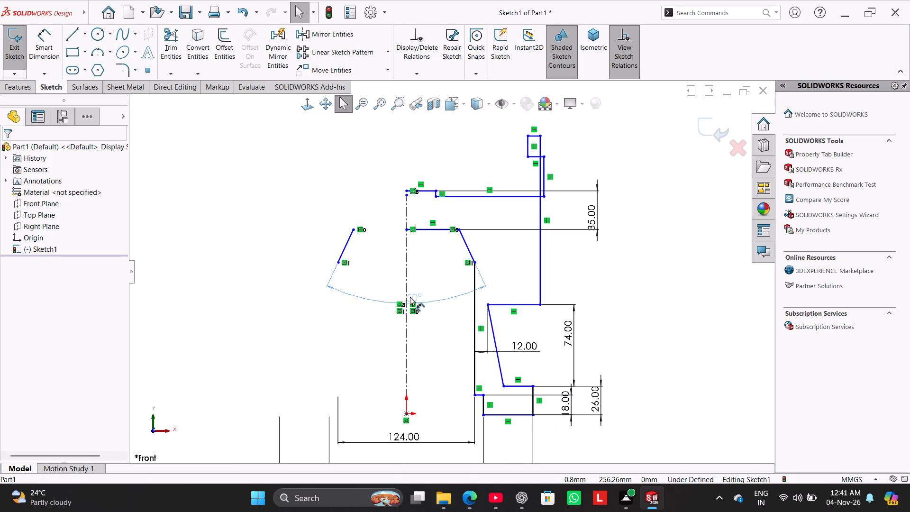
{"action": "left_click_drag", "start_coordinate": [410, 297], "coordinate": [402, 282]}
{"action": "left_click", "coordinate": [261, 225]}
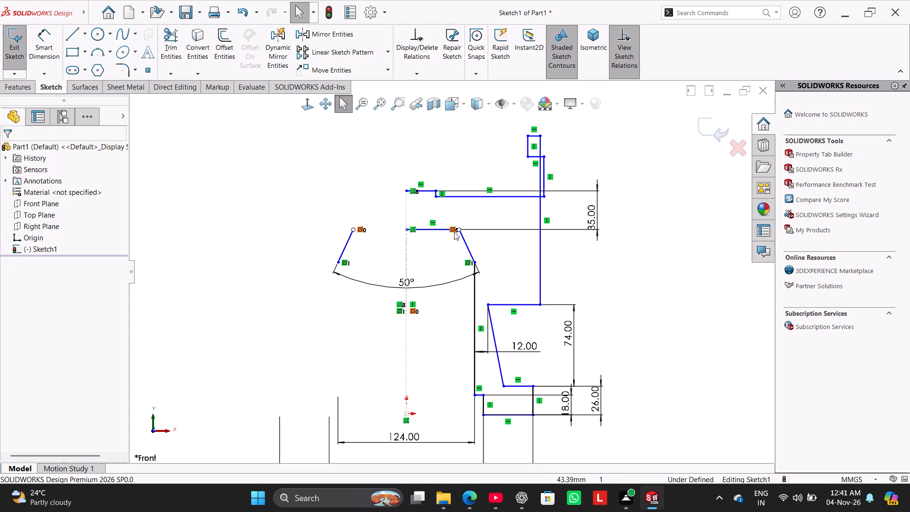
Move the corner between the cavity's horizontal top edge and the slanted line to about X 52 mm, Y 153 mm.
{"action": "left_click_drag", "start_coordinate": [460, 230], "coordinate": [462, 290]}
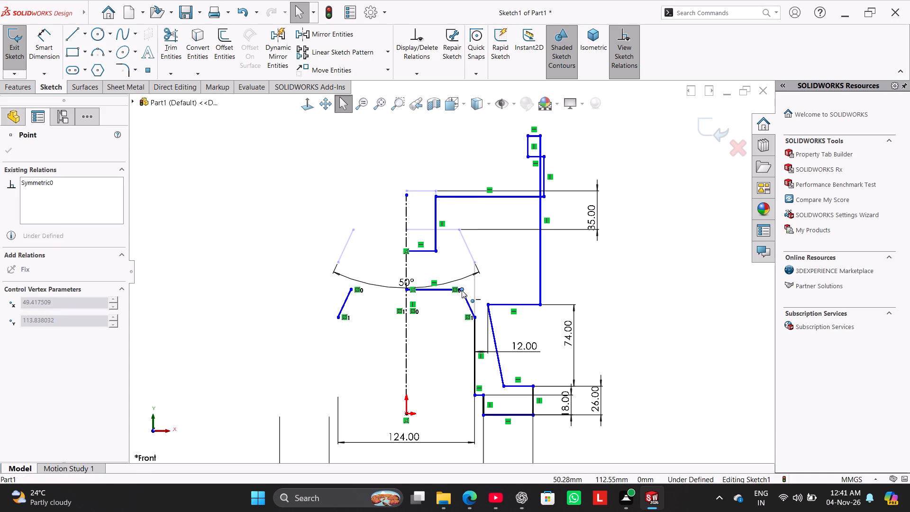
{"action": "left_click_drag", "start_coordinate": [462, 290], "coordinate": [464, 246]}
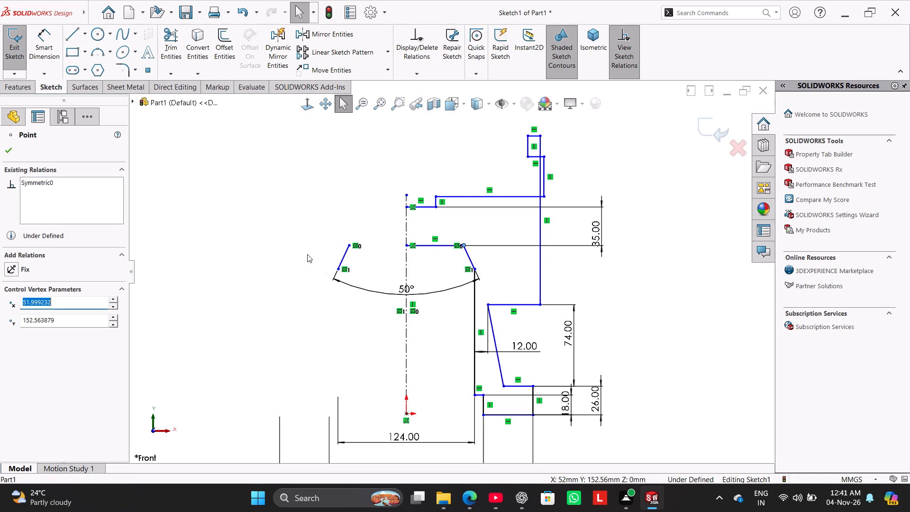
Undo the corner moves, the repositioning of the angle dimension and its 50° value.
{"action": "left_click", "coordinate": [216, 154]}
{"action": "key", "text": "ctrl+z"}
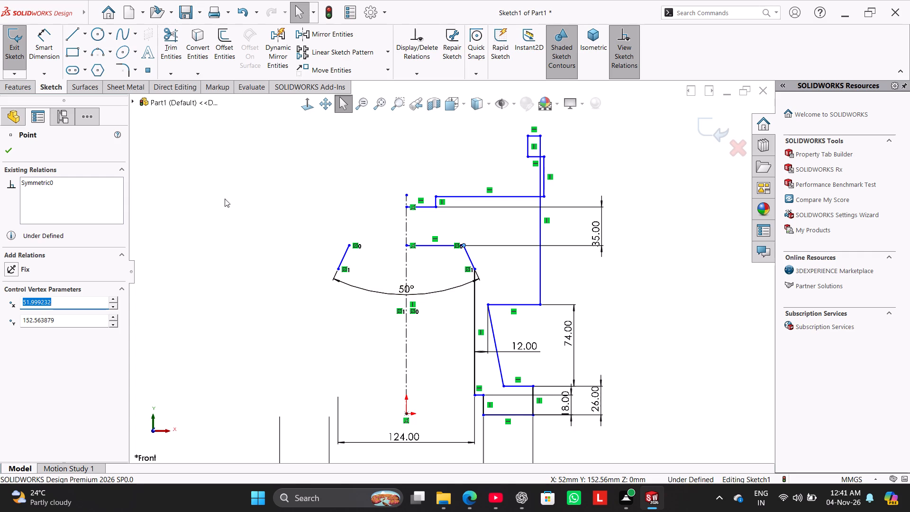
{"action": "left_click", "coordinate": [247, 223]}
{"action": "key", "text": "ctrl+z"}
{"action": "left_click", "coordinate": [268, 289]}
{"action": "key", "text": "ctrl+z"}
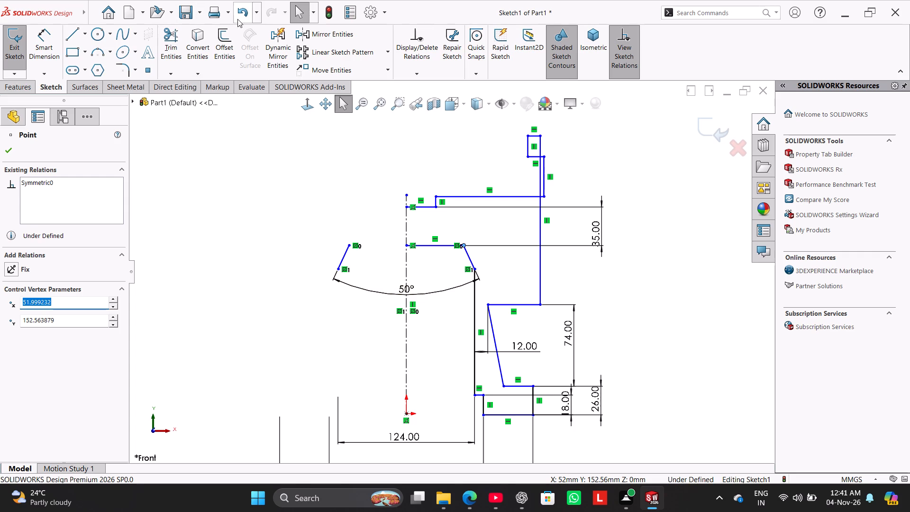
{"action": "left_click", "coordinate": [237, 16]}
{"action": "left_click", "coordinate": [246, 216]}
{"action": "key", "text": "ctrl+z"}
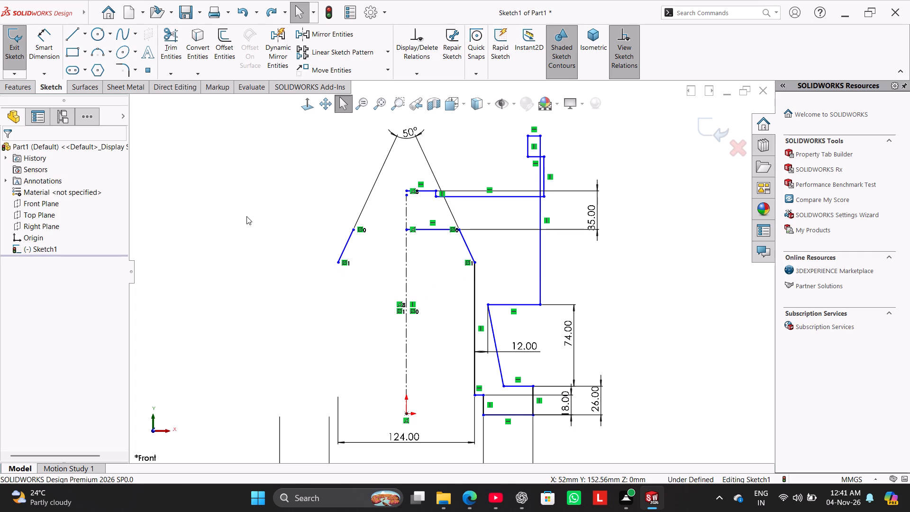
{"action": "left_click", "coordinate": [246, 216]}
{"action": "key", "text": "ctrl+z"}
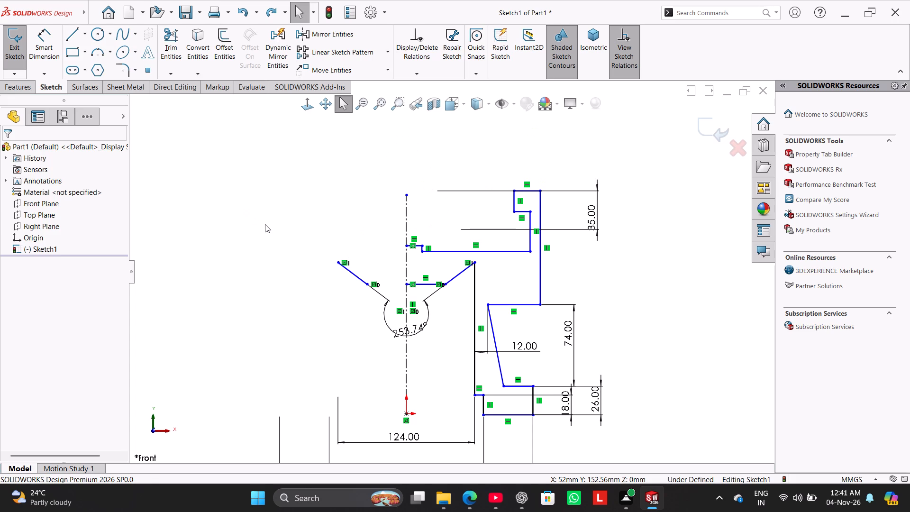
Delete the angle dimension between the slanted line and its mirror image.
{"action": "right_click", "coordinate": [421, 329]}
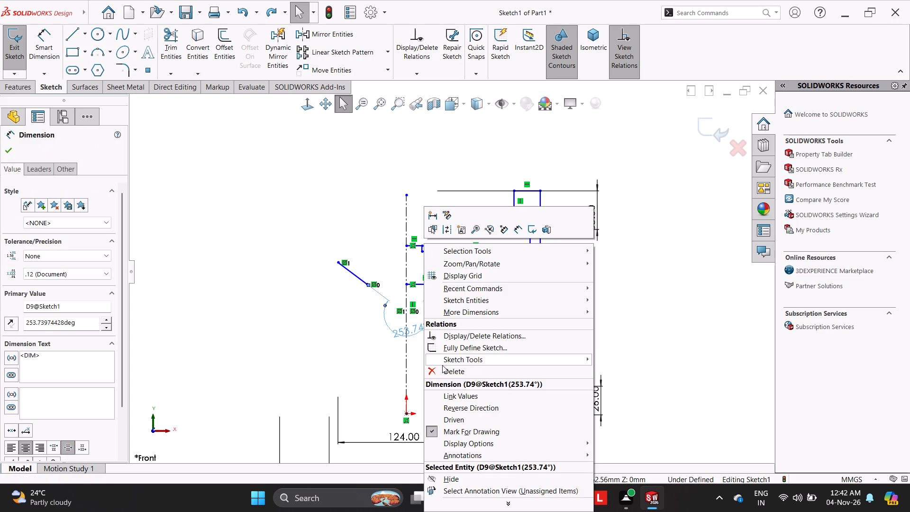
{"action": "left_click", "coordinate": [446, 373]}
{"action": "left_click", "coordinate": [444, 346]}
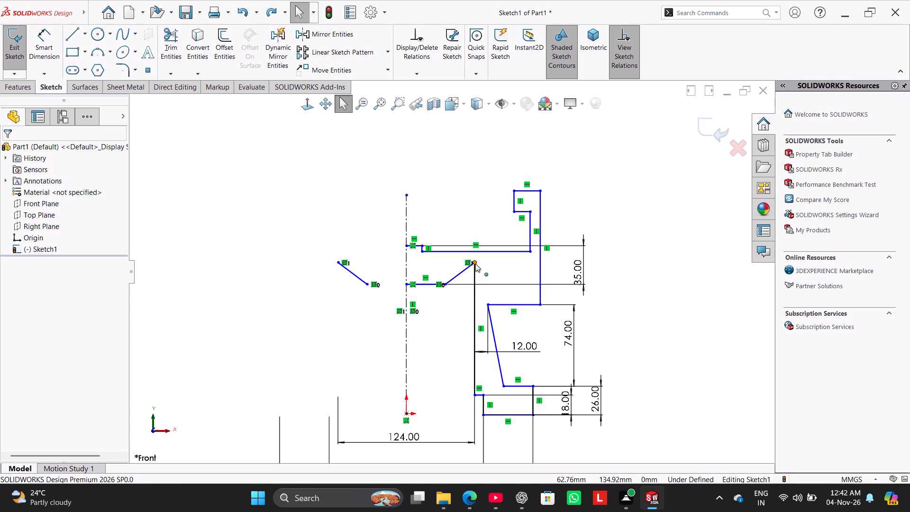
Move the corner between the cavity's horizontal top edge and the slanted line outward to about X 52 mm, Y 113 mm.
{"action": "left_click_drag", "start_coordinate": [446, 284], "coordinate": [460, 284]}
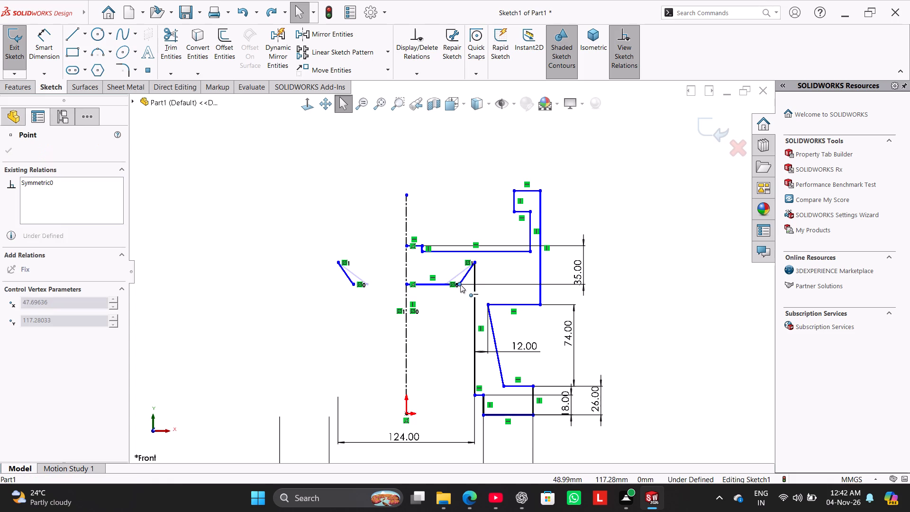
{"action": "left_click_drag", "start_coordinate": [460, 284], "coordinate": [464, 289]}
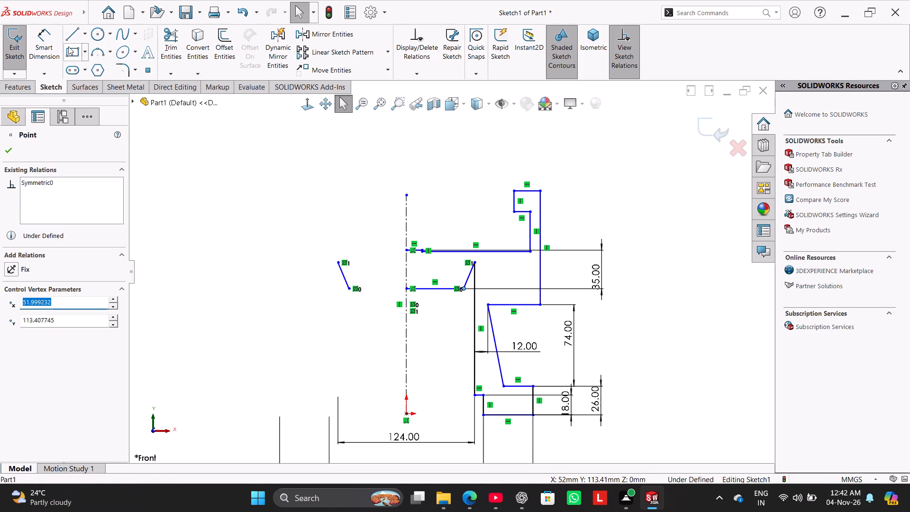
Dimension the angle between the steepened slanted line and its mirror image as 50°, placed below them.
{"action": "left_click_drag", "start_coordinate": [51, 40], "coordinate": [59, 49]}
{"action": "left_click", "coordinate": [468, 276]}
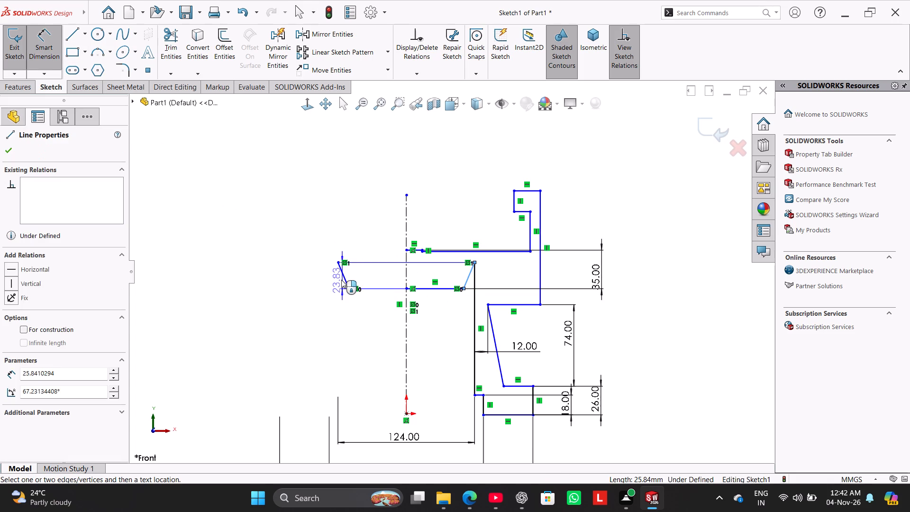
{"action": "left_click_drag", "start_coordinate": [345, 280], "coordinate": [349, 288]}
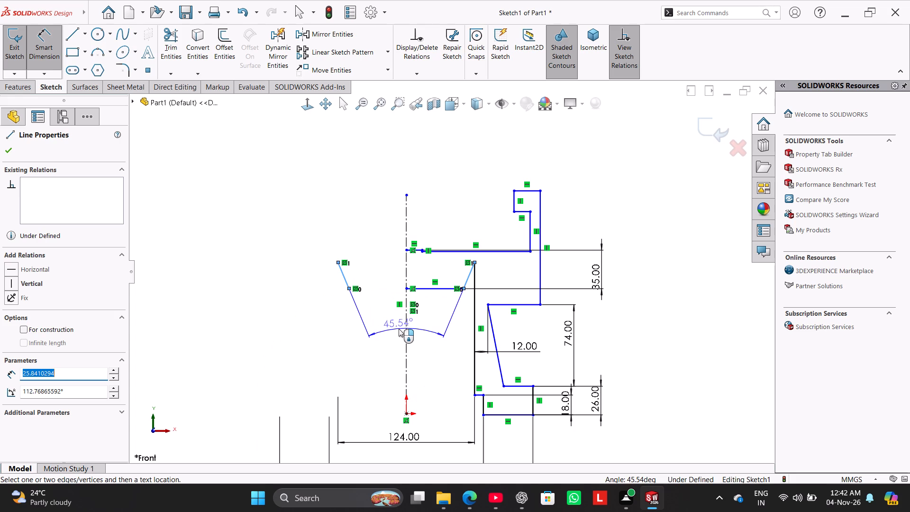
{"action": "left_click", "coordinate": [399, 329]}
{"action": "type", "text": "50"}
{"action": "key", "text": "Return"}
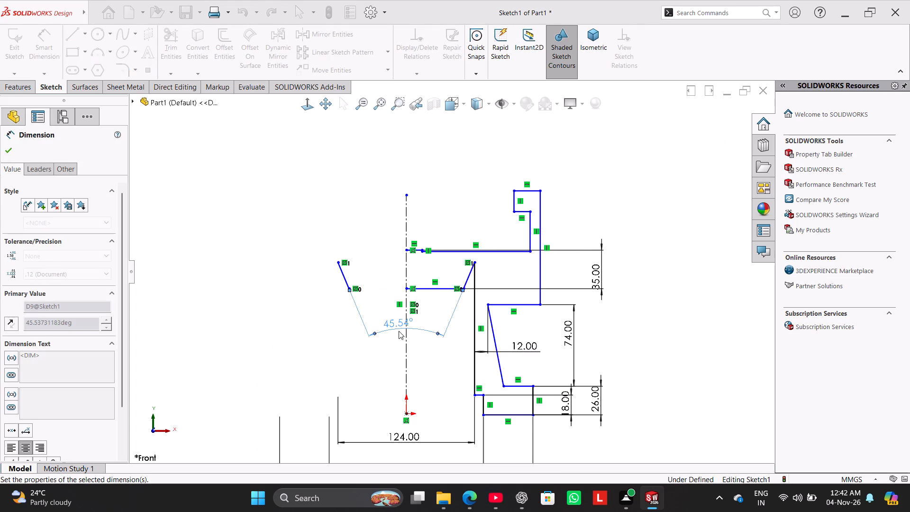
{"action": "right_click", "coordinate": [264, 189]}
{"action": "left_click", "coordinate": [291, 220]}
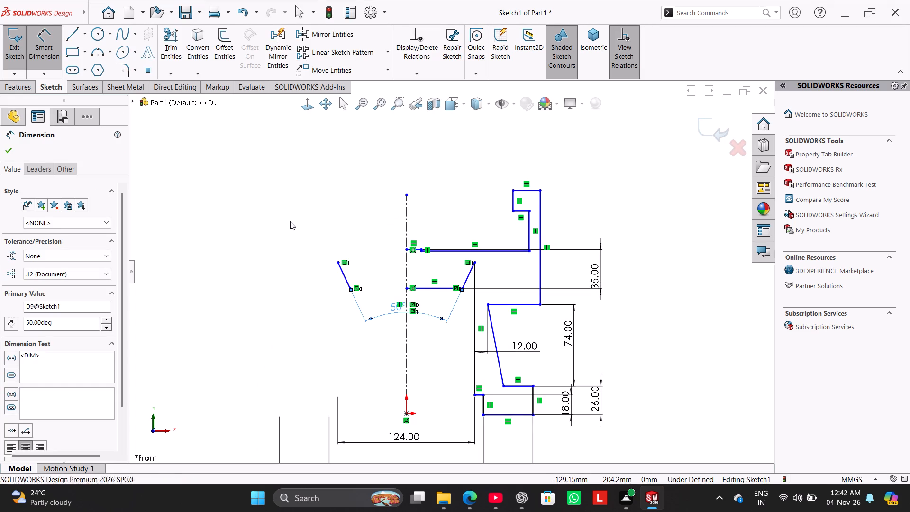
Delete the 50° angle dimension between the two slanted lines.
{"action": "right_click", "coordinate": [394, 306]}
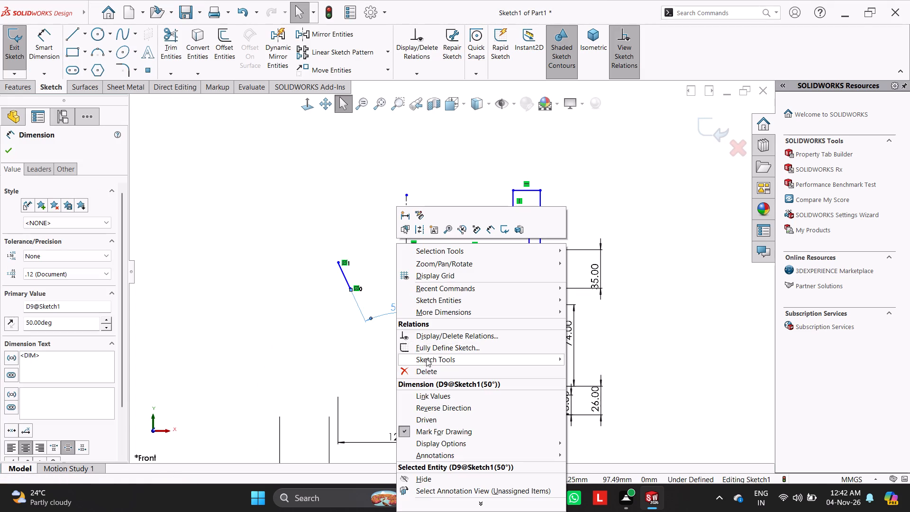
{"action": "left_click", "coordinate": [430, 366]}
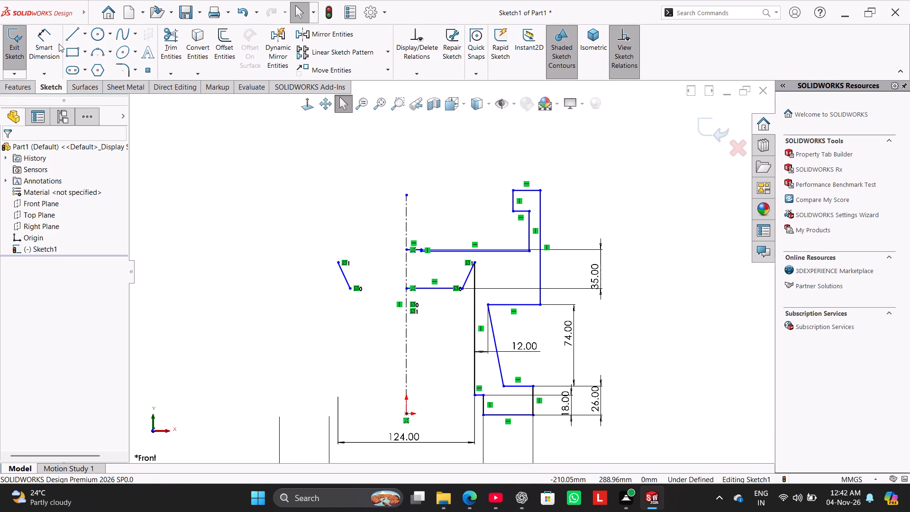
Dimension the angle between the cavity's slanted line and the vertical centerline as 25°, placed below the cavity's top edge.
{"action": "left_click", "coordinate": [53, 42]}
{"action": "left_click", "coordinate": [469, 274]}
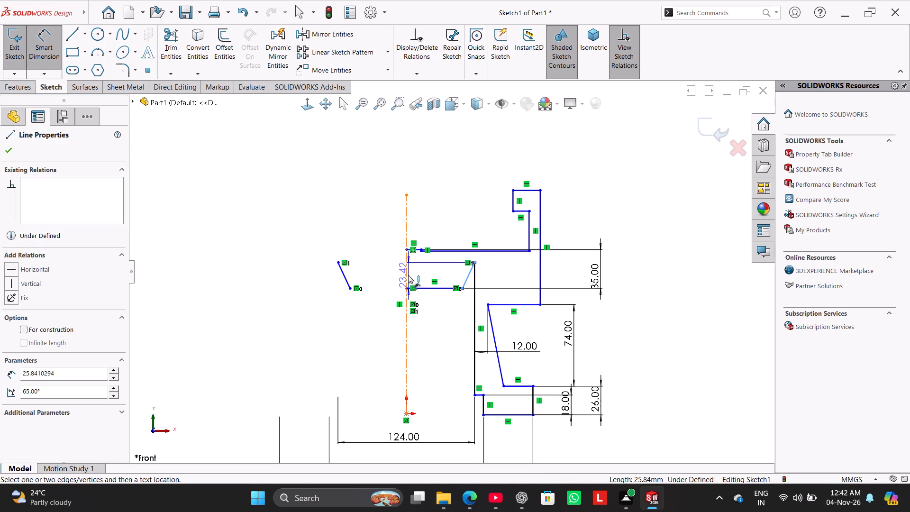
{"action": "left_click", "coordinate": [408, 275]}
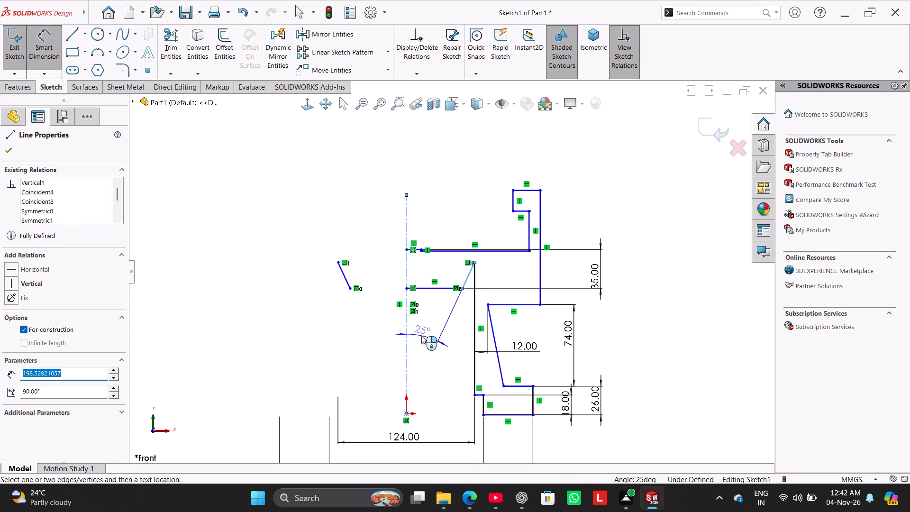
{"action": "left_click", "coordinate": [421, 336]}
{"action": "left_click", "coordinate": [445, 270]}
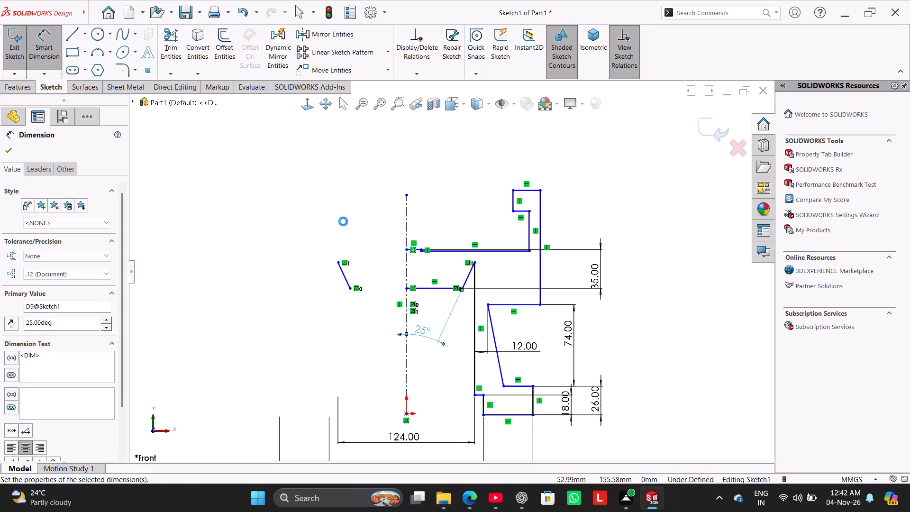
{"action": "right_click", "coordinate": [343, 213]}
{"action": "left_click", "coordinate": [363, 242]}
Delete the mirrored slanted line on the opposite side of the vertical centerline.
{"action": "left_click_drag", "start_coordinate": [363, 236], "coordinate": [335, 283]}
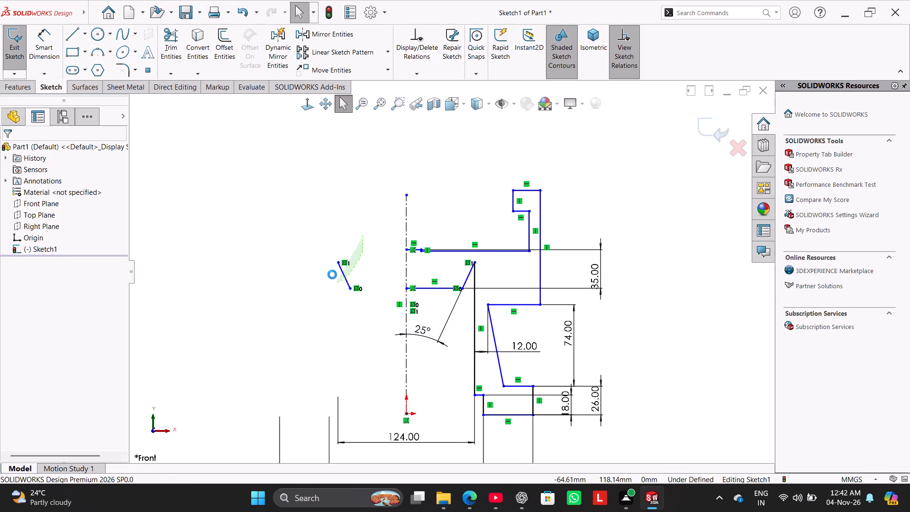
{"action": "right_click", "coordinate": [321, 243]}
{"action": "left_click", "coordinate": [384, 367]}
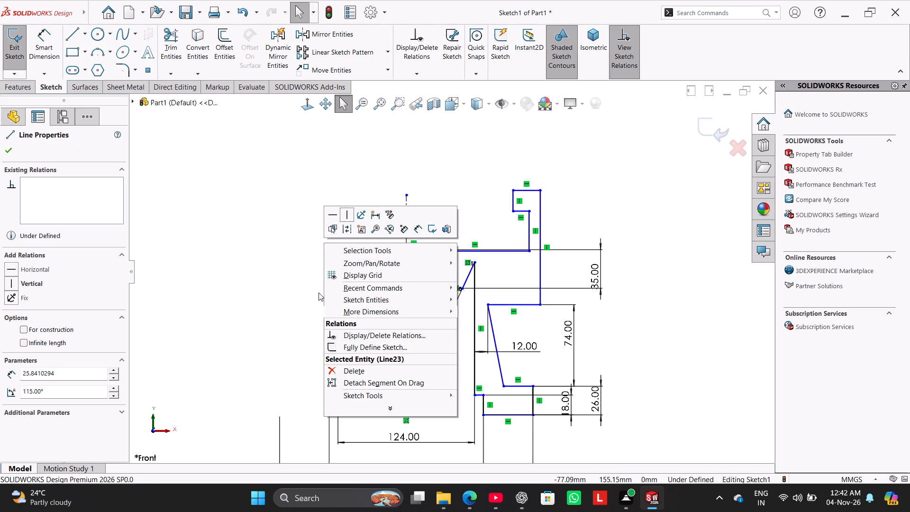
{"action": "left_click", "coordinate": [352, 366]}
{"action": "left_click", "coordinate": [344, 367]}
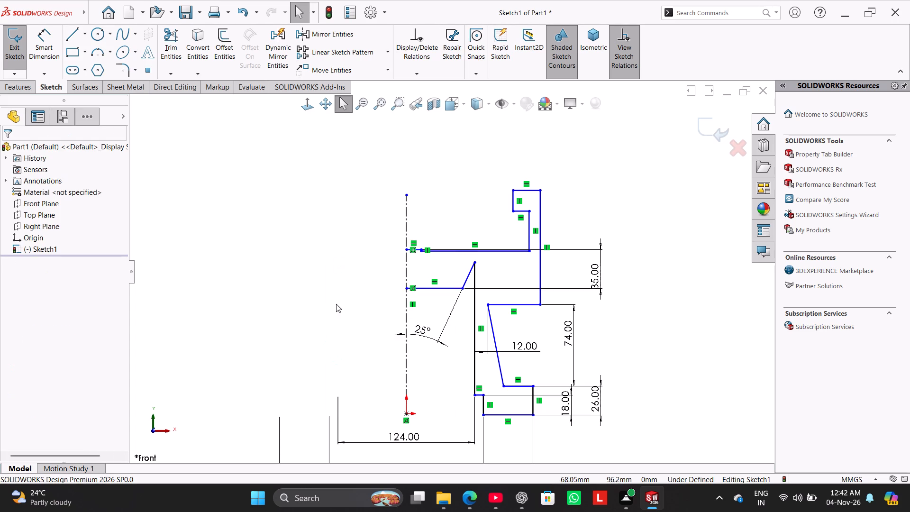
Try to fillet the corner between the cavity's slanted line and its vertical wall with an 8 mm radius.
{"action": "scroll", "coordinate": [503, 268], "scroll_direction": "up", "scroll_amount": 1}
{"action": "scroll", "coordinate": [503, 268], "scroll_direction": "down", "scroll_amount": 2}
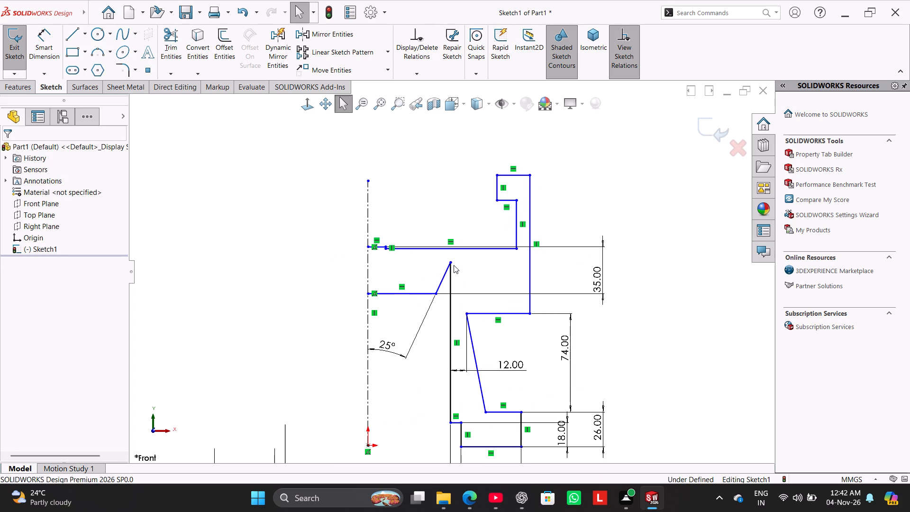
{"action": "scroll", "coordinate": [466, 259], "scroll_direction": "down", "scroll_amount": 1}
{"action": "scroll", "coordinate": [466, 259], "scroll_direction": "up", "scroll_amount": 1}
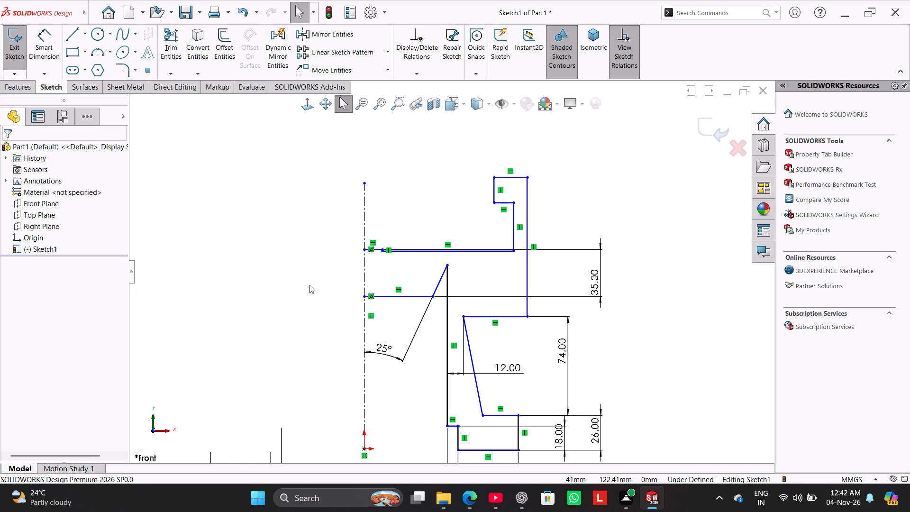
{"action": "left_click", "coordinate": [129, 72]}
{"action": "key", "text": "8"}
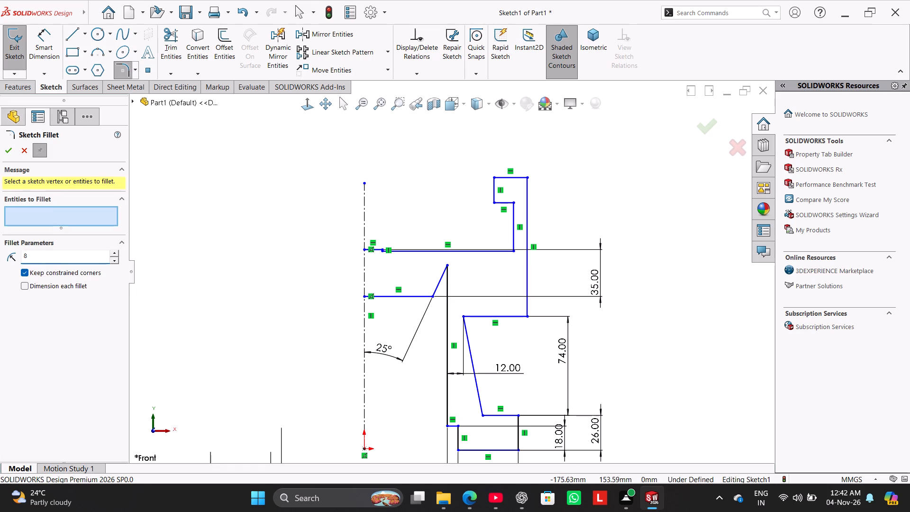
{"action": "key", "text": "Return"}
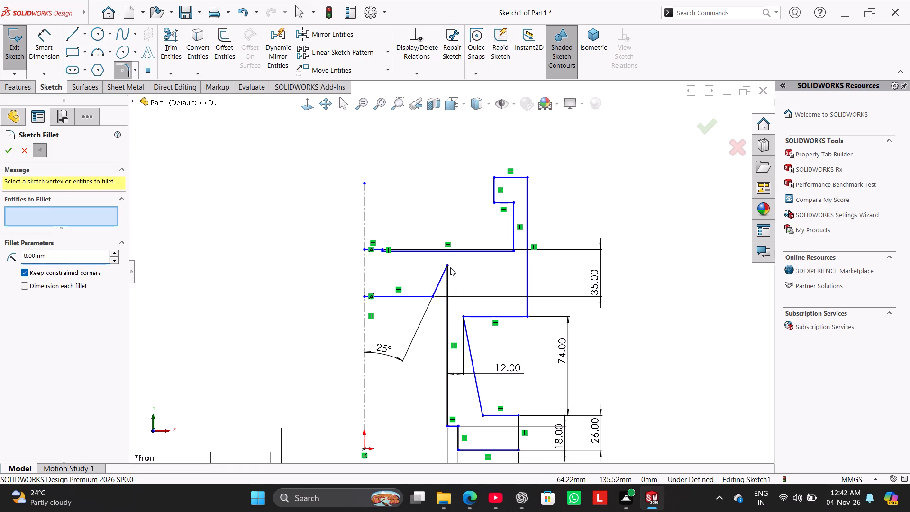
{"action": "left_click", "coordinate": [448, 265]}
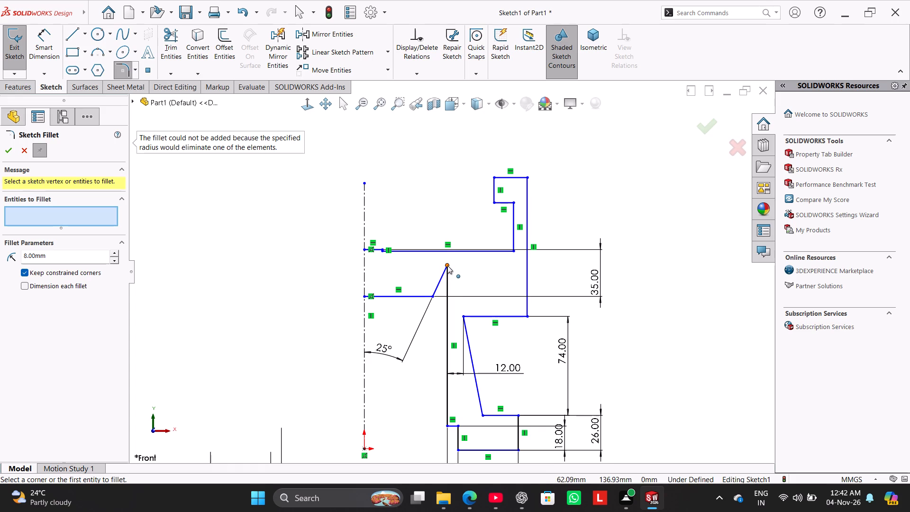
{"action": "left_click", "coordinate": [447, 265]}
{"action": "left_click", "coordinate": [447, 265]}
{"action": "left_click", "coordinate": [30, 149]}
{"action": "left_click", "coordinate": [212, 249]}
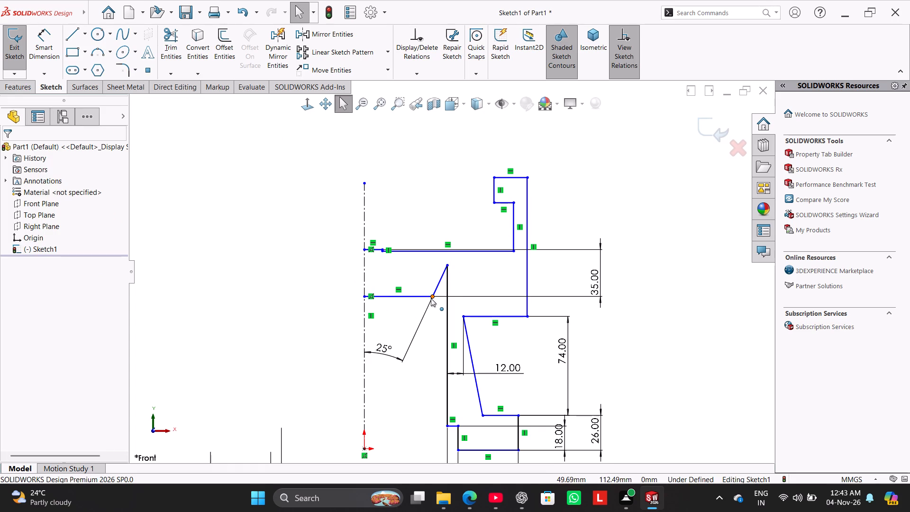
Move the corner between the cavity's horizontal top edge and the slanted line down to about X 42 mm, Y 54 mm.
{"action": "left_click_drag", "start_coordinate": [431, 298], "coordinate": [410, 298]}
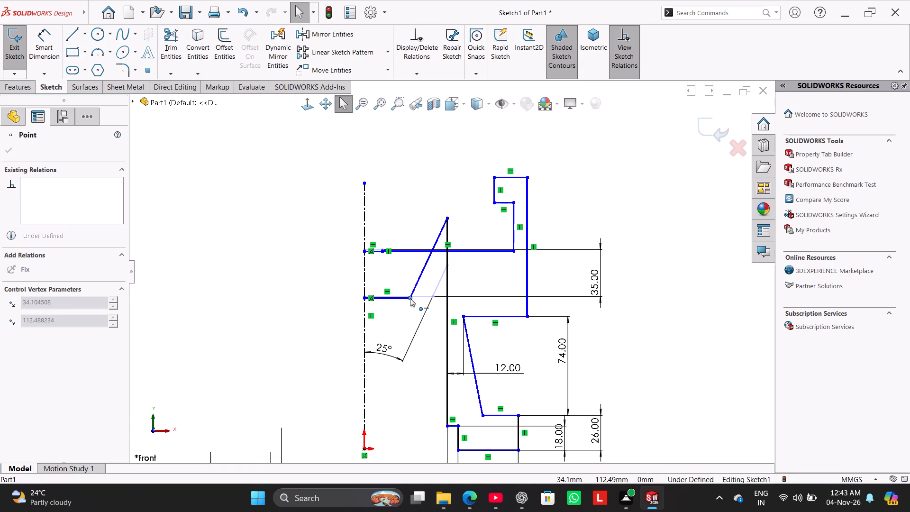
{"action": "left_click_drag", "start_coordinate": [410, 298], "coordinate": [429, 306]}
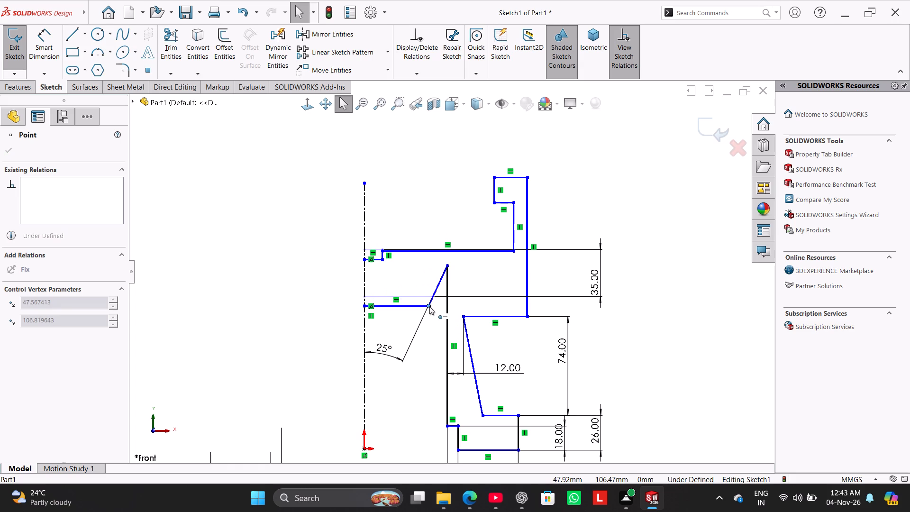
{"action": "left_click_drag", "start_coordinate": [429, 306], "coordinate": [429, 336]}
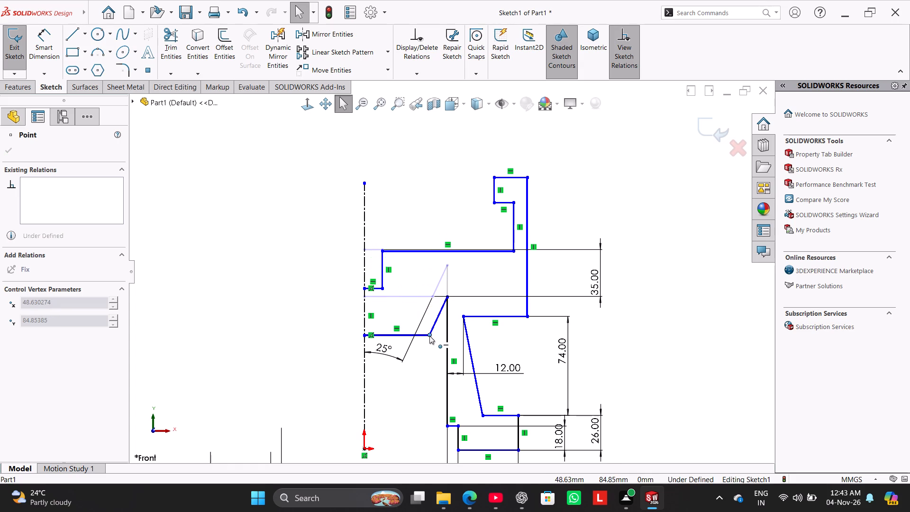
{"action": "left_click_drag", "start_coordinate": [429, 336], "coordinate": [425, 360]}
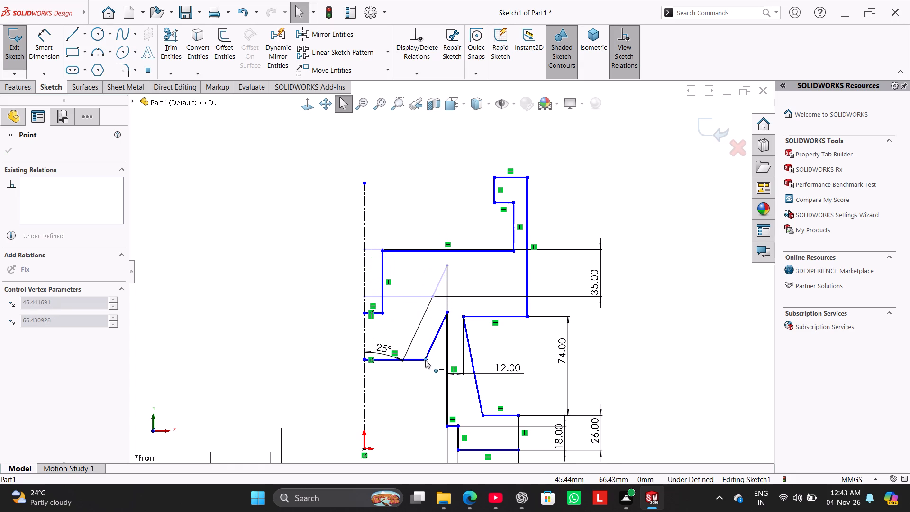
{"action": "left_click_drag", "start_coordinate": [425, 360], "coordinate": [420, 376]}
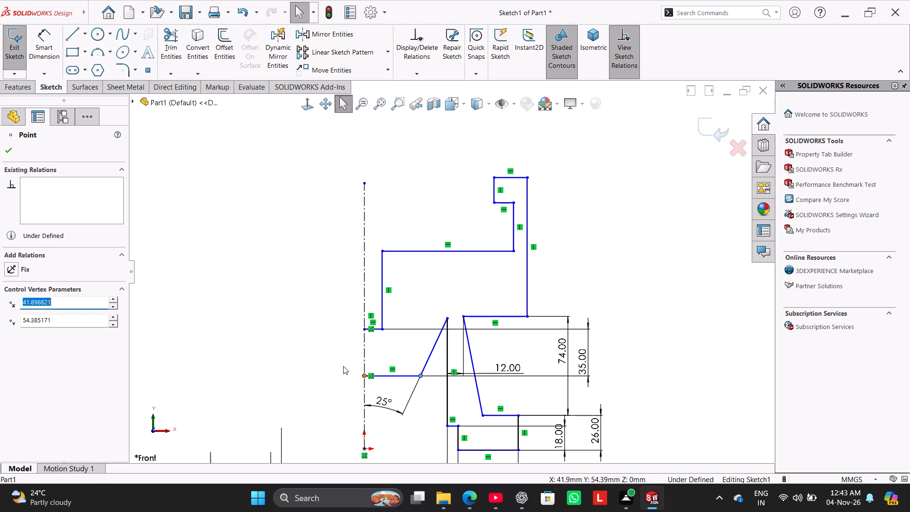
{"action": "left_click", "coordinate": [291, 350]}
{"action": "scroll", "coordinate": [472, 420], "scroll_direction": "up", "scroll_amount": 2}
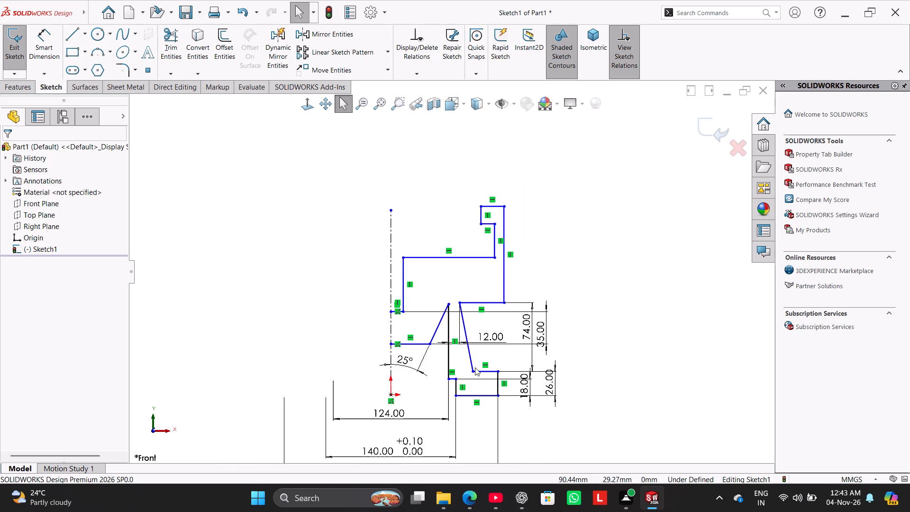
{"action": "scroll", "coordinate": [475, 367], "scroll_direction": "down", "scroll_amount": 1}
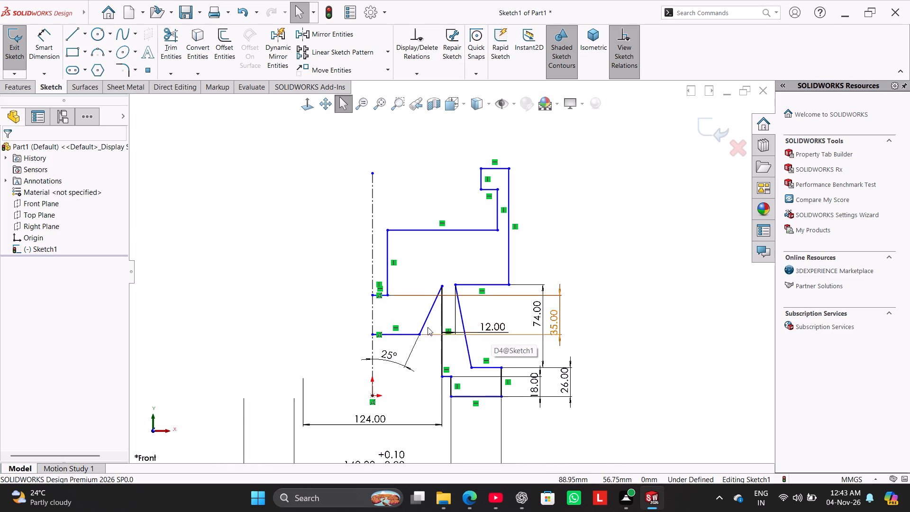
Add an 8 mm sketch fillet between the cavity's slanted line and its vertical wall.
{"action": "left_click", "coordinate": [122, 73]}
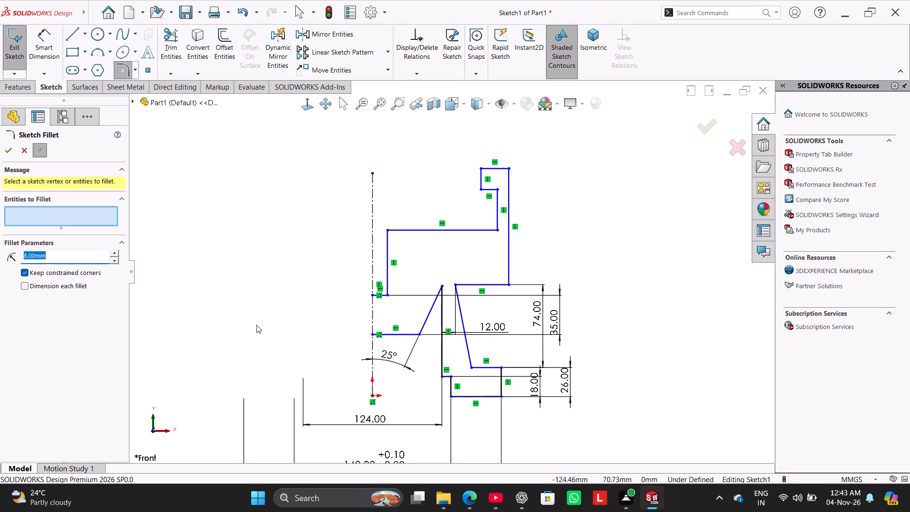
{"action": "left_click", "coordinate": [430, 310]}
{"action": "left_click", "coordinate": [442, 314]}
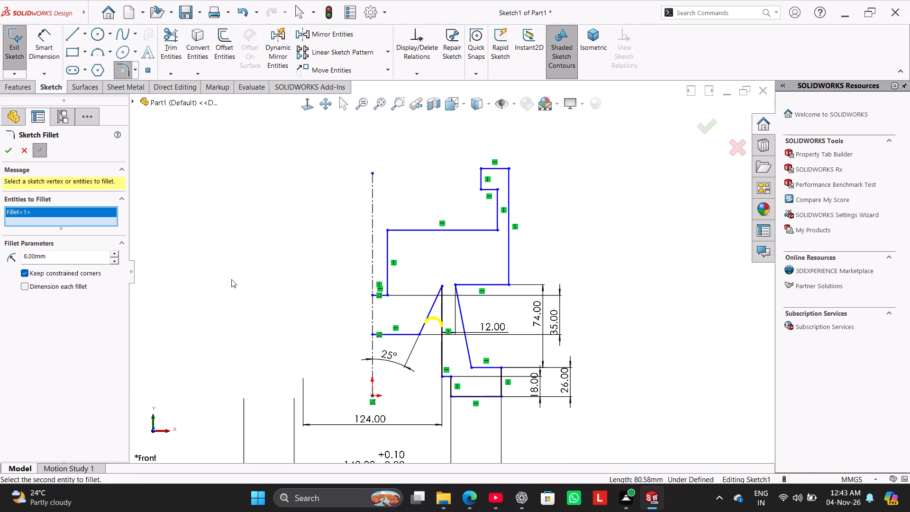
{"action": "left_click", "coordinate": [9, 150]}
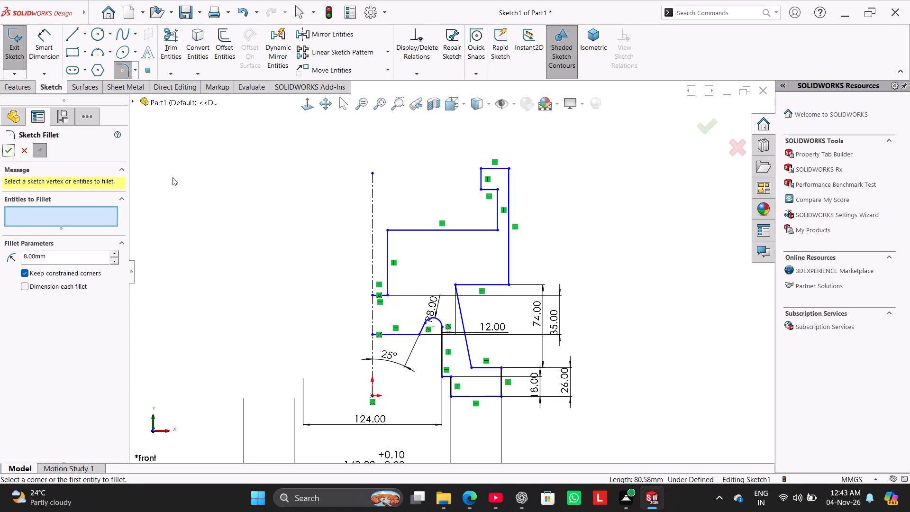
{"action": "left_click", "coordinate": [173, 177]}
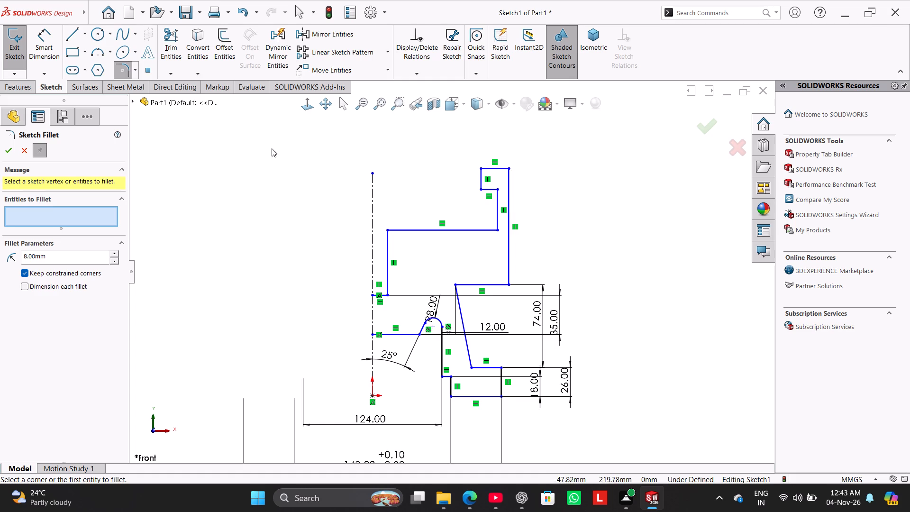
Dimension the vertical distance between the short horizontal line at the centerline and the profile's topmost edge as 82 mm.
{"action": "left_click", "coordinate": [40, 36]}
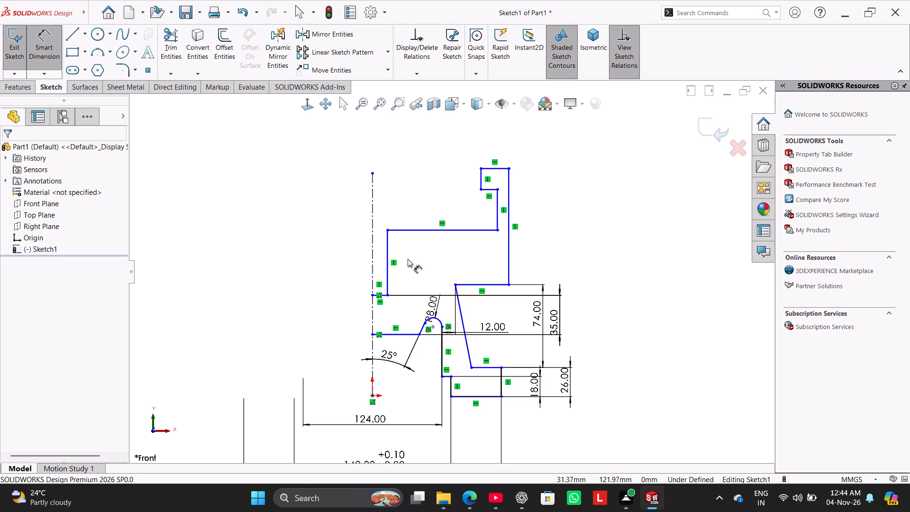
{"action": "scroll", "coordinate": [411, 262], "scroll_direction": "up", "scroll_amount": 1}
{"action": "scroll", "coordinate": [410, 267], "scroll_direction": "down", "scroll_amount": 3}
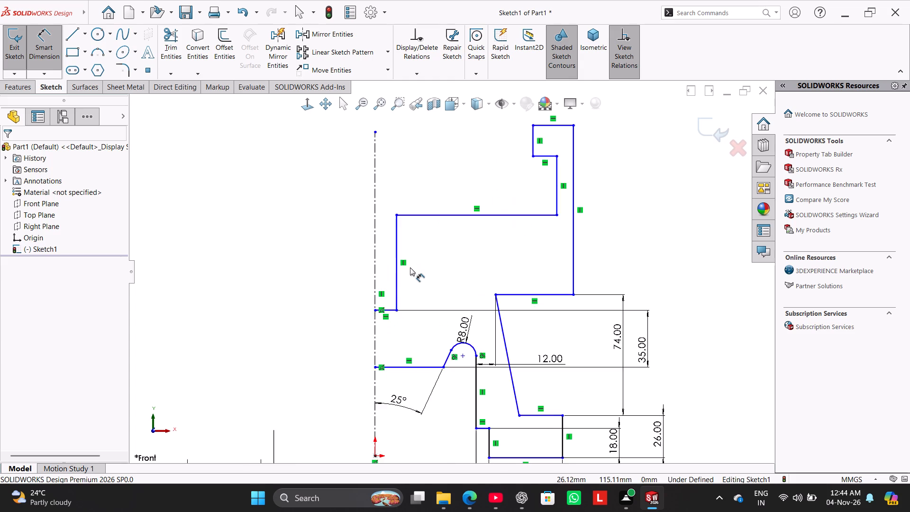
{"action": "scroll", "coordinate": [410, 267], "scroll_direction": "down", "scroll_amount": 2}
{"action": "left_click", "coordinate": [385, 321]}
{"action": "scroll", "coordinate": [433, 223], "scroll_direction": "up", "scroll_amount": 3}
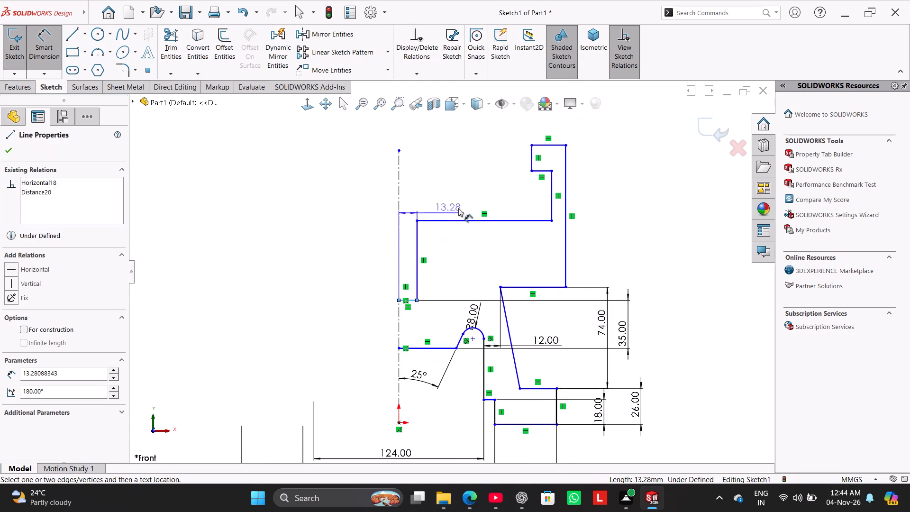
{"action": "scroll", "coordinate": [458, 208], "scroll_direction": "up", "scroll_amount": 2}
{"action": "left_click", "coordinate": [522, 184]}
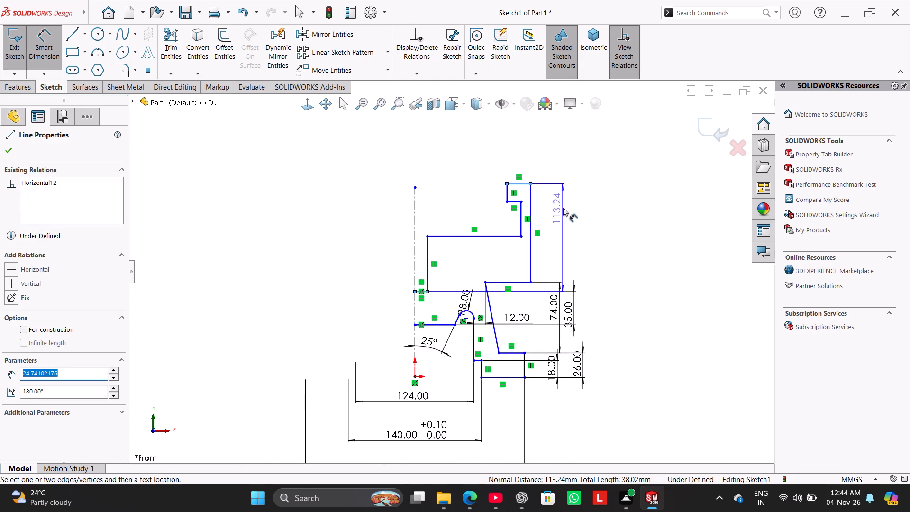
{"action": "left_click", "coordinate": [564, 207]}
{"action": "type", "text": "82"}
{"action": "key", "text": "Return"}
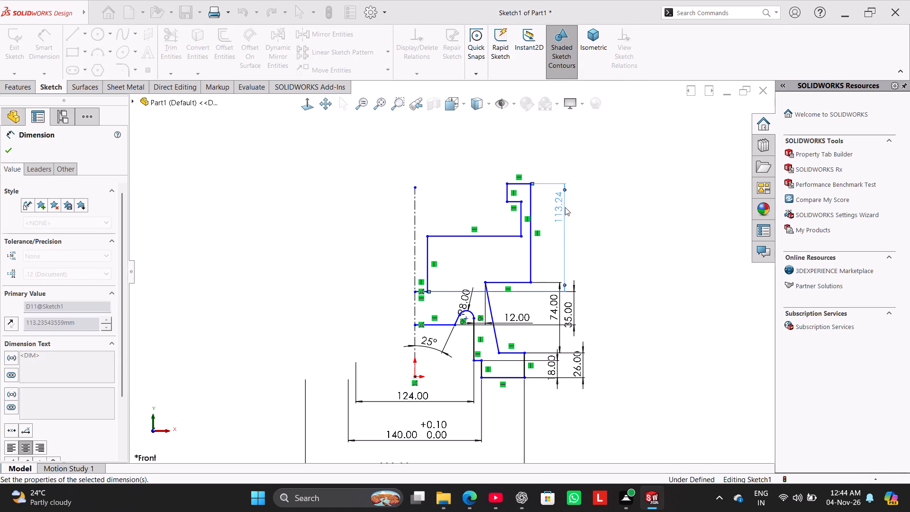
{"action": "right_click_drag", "start_coordinate": [674, 176], "coordinate": [674, 182]}
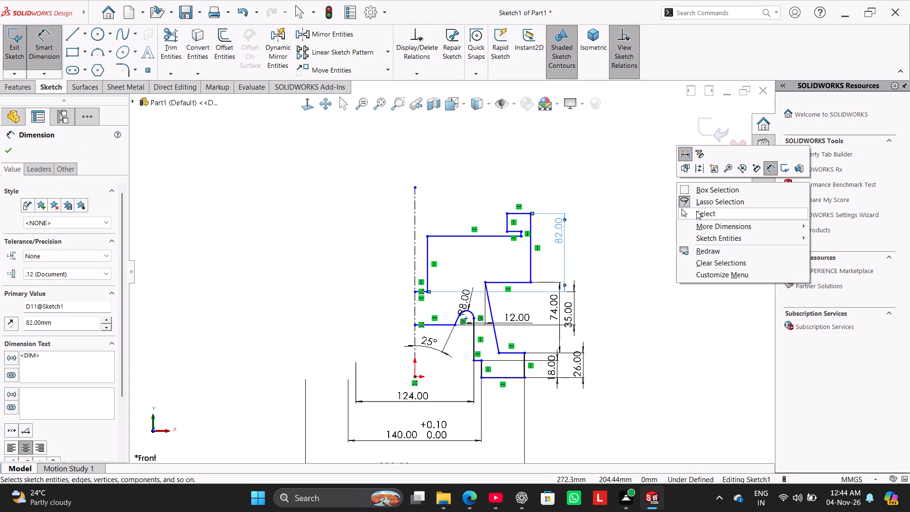
{"action": "left_click", "coordinate": [696, 211]}
Lower the top recess's long horizontal floor line to just above the outer shoulder line.
{"action": "left_click_drag", "start_coordinate": [480, 239], "coordinate": [482, 257]}
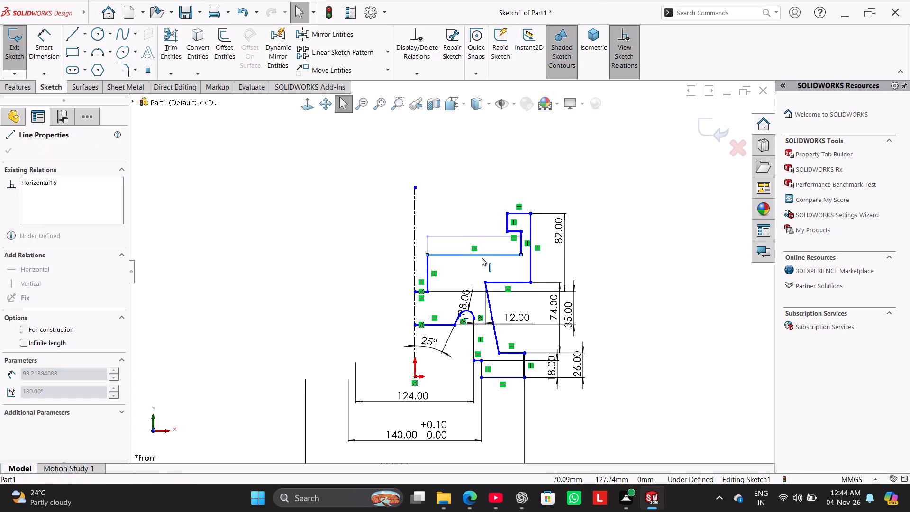
{"action": "left_click_drag", "start_coordinate": [482, 257], "coordinate": [484, 277]}
{"action": "left_click", "coordinate": [333, 283]}
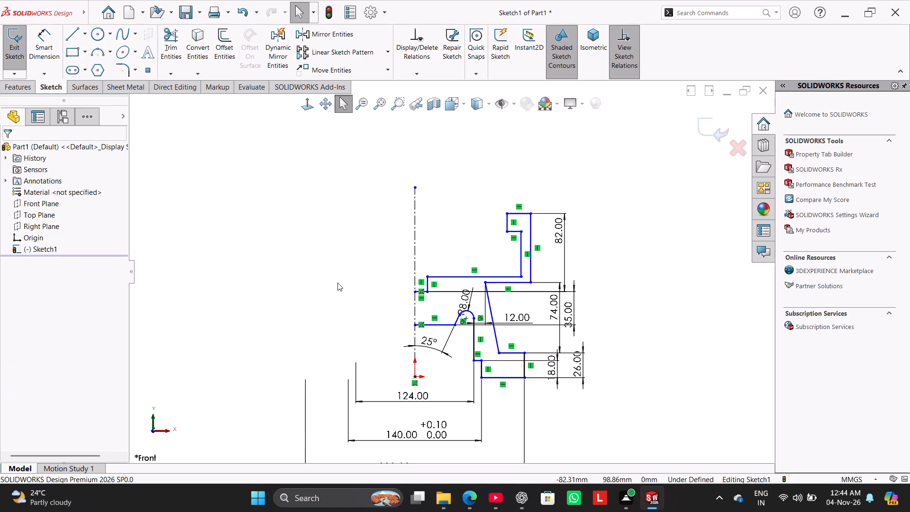
{"action": "left_click_drag", "start_coordinate": [498, 283], "coordinate": [501, 287]}
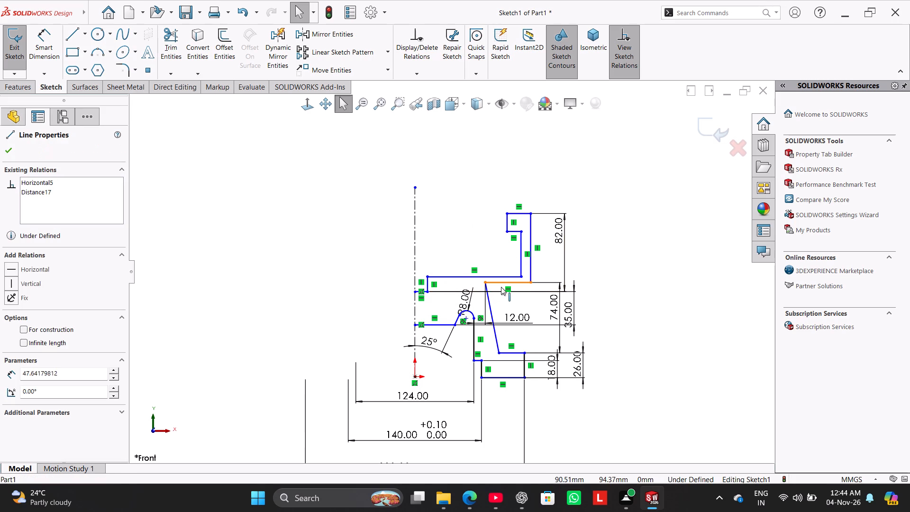
{"action": "left_click_drag", "start_coordinate": [501, 287], "coordinate": [501, 288]}
{"action": "left_click", "coordinate": [344, 258]}
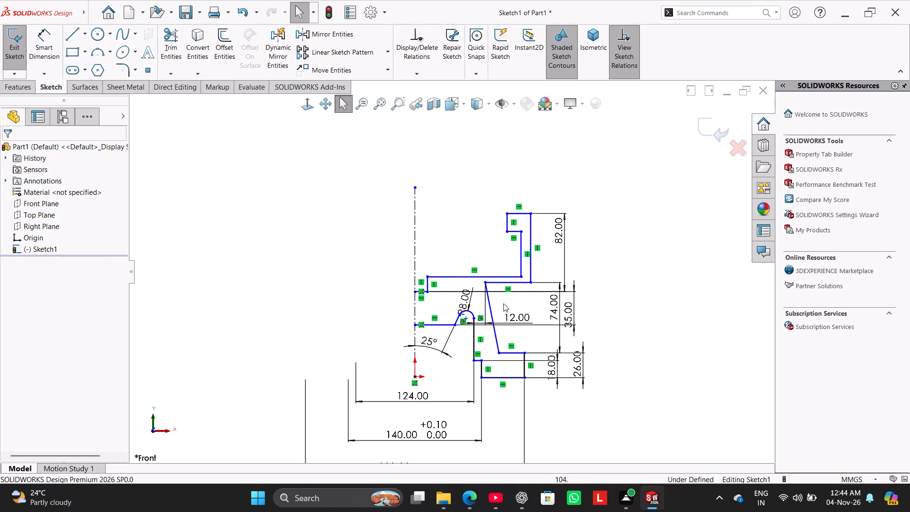
Raise the short horizontal line at the centerline above the recess floor so it forms a raised step.
{"action": "scroll", "coordinate": [458, 274], "scroll_direction": "up", "scroll_amount": 2}
{"action": "scroll", "coordinate": [458, 275], "scroll_direction": "down", "scroll_amount": 7}
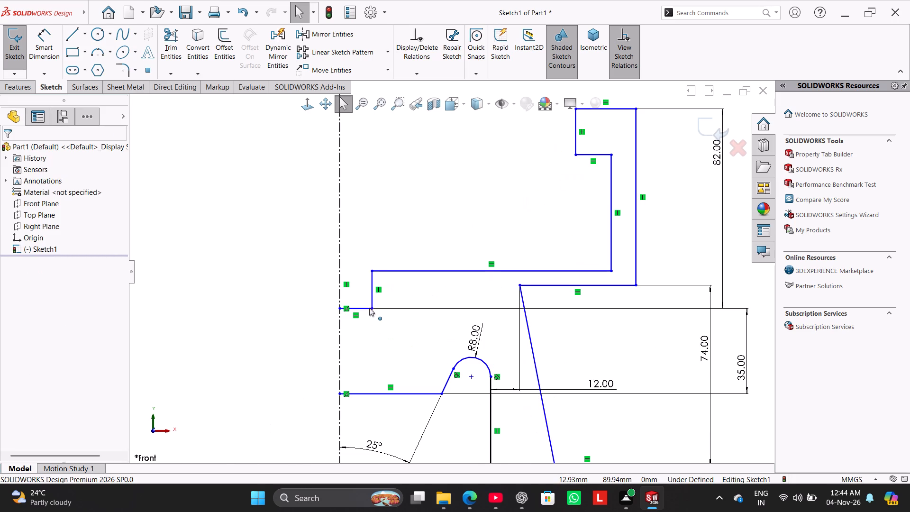
{"action": "left_click_drag", "start_coordinate": [362, 310], "coordinate": [369, 248]}
{"action": "left_click", "coordinate": [277, 315]}
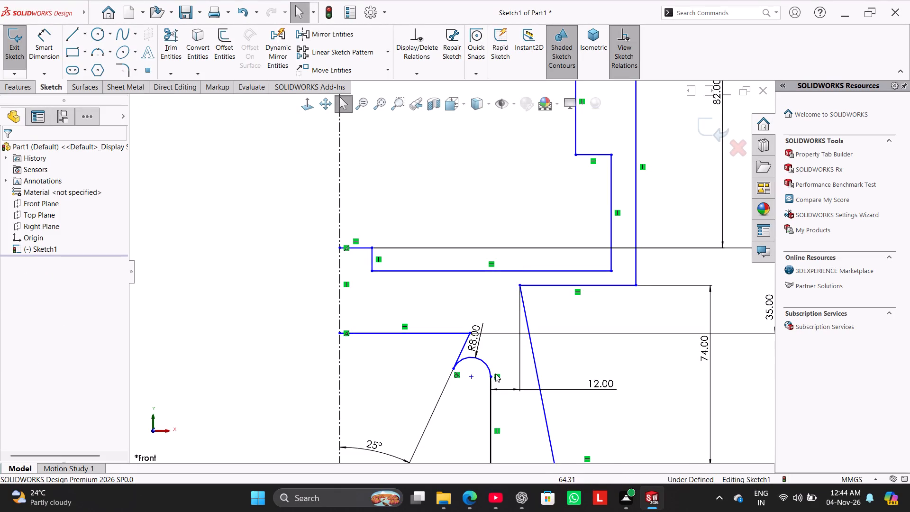
Raise the end of the 8 mm fillet arc on the cavity wall so the arc peaks just below the recess floor.
{"action": "left_click_drag", "start_coordinate": [491, 377], "coordinate": [505, 313]}
{"action": "left_click", "coordinate": [237, 311]}
{"action": "scroll", "coordinate": [487, 233], "scroll_direction": "up", "scroll_amount": 4}
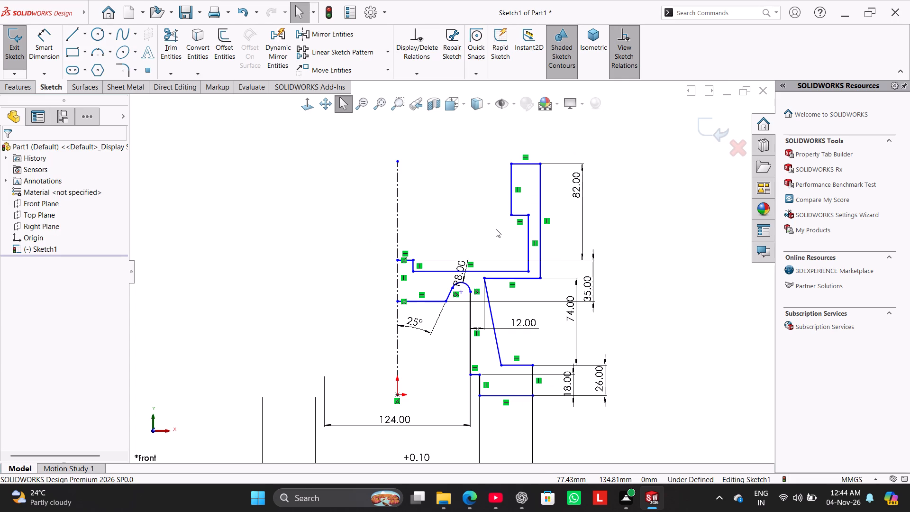
Dimension the overall height between the profile's topmost edge and its bottom edge as 200 mm.
{"action": "left_click", "coordinate": [40, 36]}
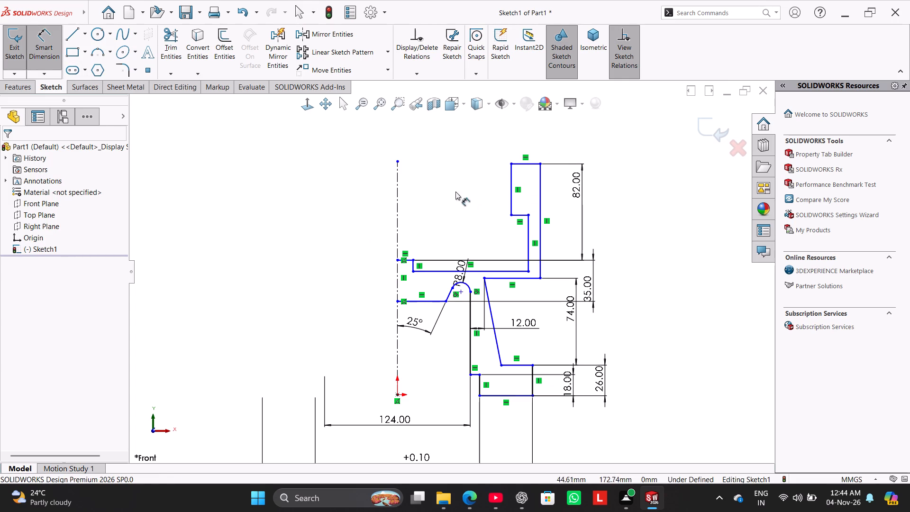
{"action": "left_click", "coordinate": [524, 165]}
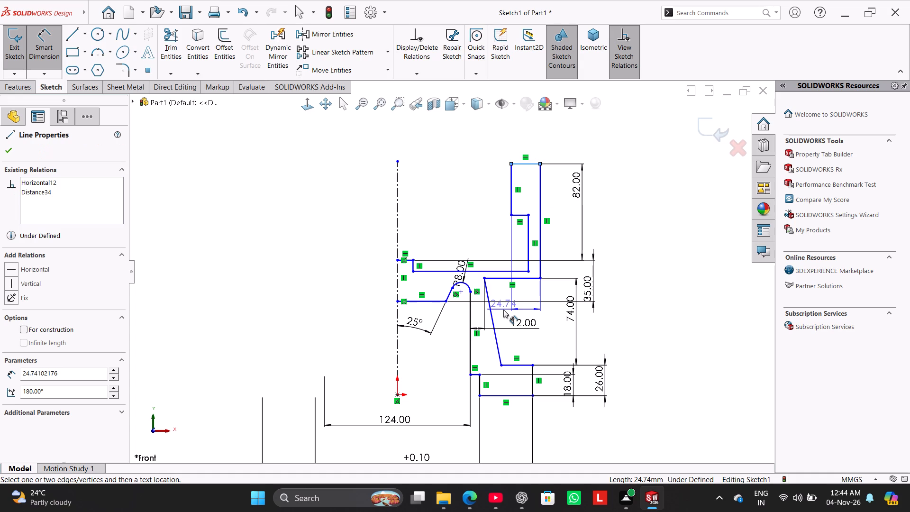
{"action": "left_click", "coordinate": [497, 397]}
{"action": "left_click", "coordinate": [643, 278]}
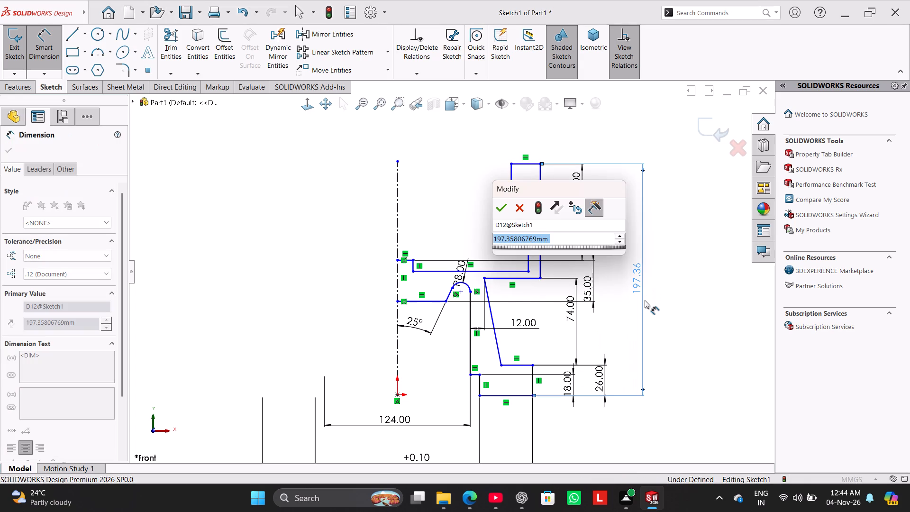
{"action": "type", "text": "200"}
{"action": "key", "text": "Return"}
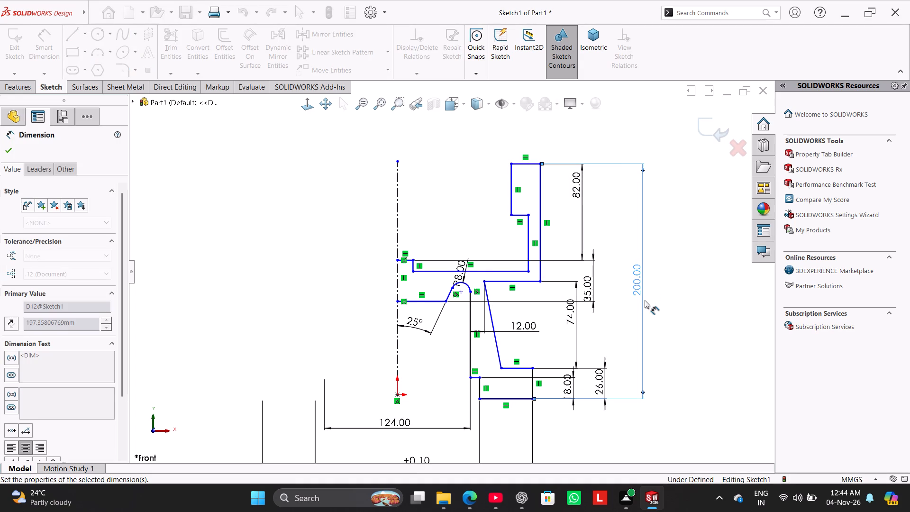
{"action": "right_click", "coordinate": [682, 298]}
{"action": "left_click", "coordinate": [704, 326]}
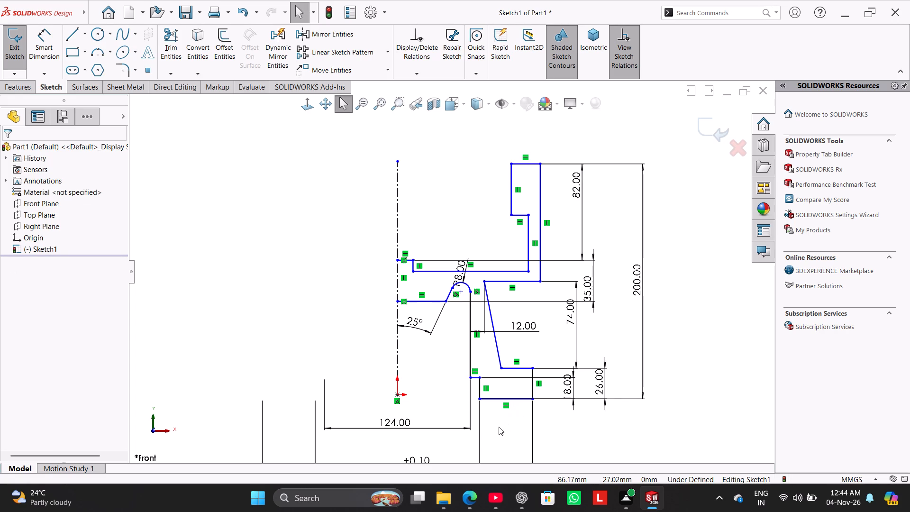
Add a coincident relation between the profile's bottom line and the origin.
{"action": "left_click", "coordinate": [236, 316]}
{"action": "left_click", "coordinate": [487, 399], "text": "ctrl"}
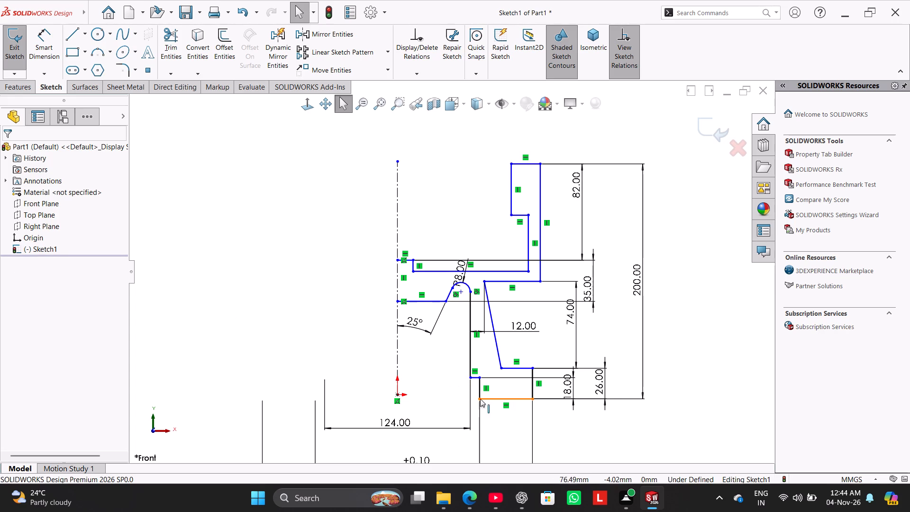
{"action": "left_click", "coordinate": [396, 395], "text": "ctrl"}
{"action": "left_click", "coordinate": [39, 333]}
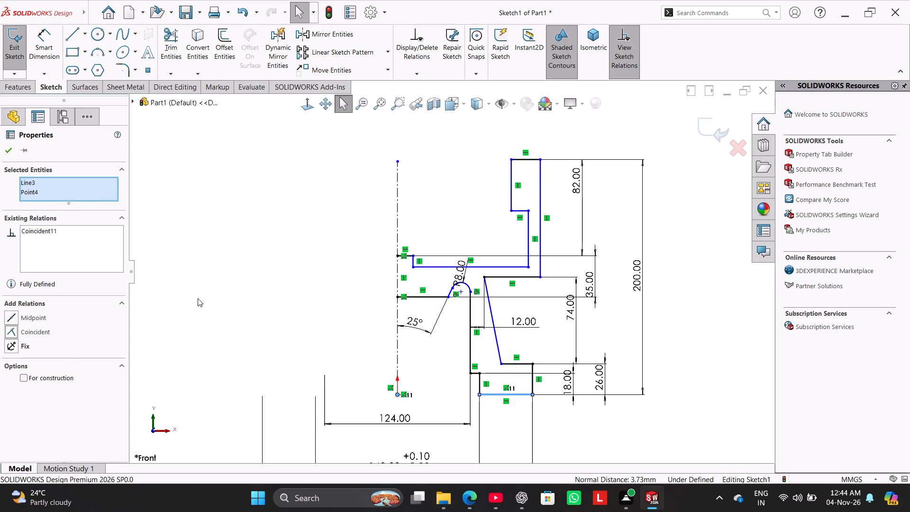
{"action": "left_click", "coordinate": [204, 289]}
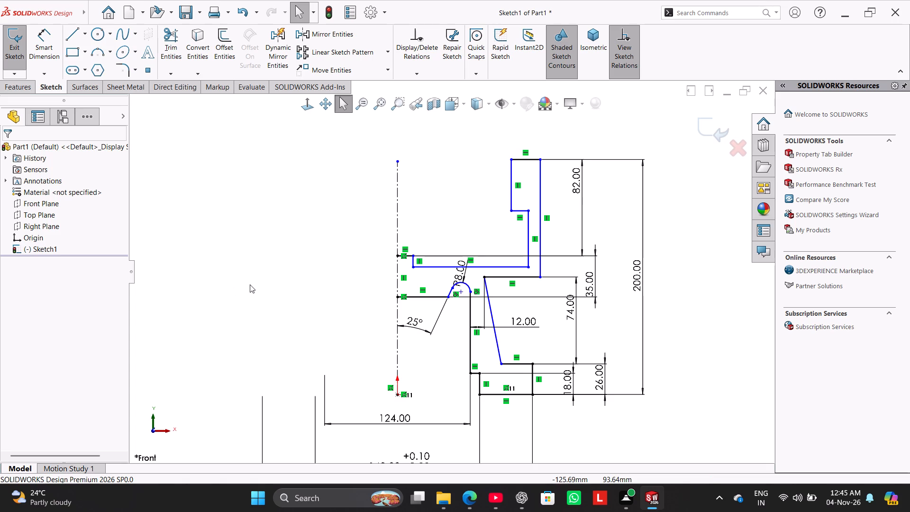
Dimension the raised step's short vertical line about the centerline as a 95 mm diameter.
{"action": "left_click", "coordinate": [55, 49]}
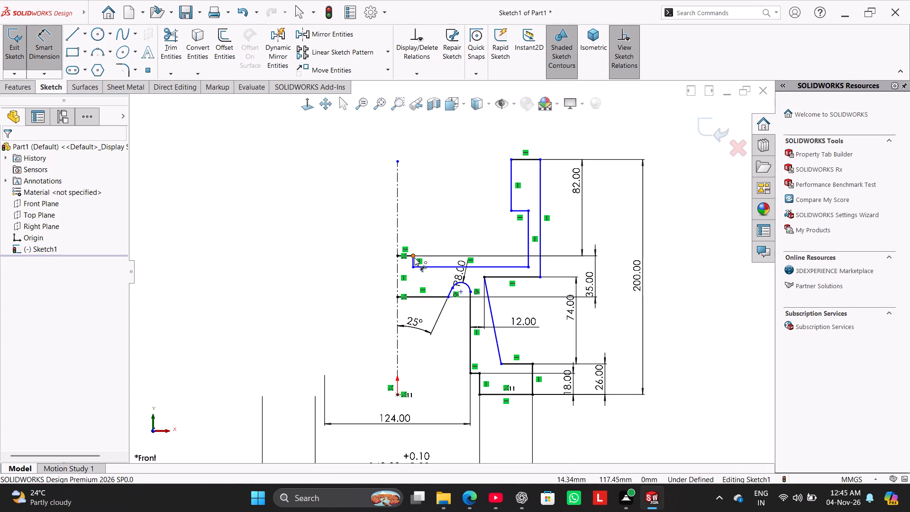
{"action": "left_click", "coordinate": [413, 260]}
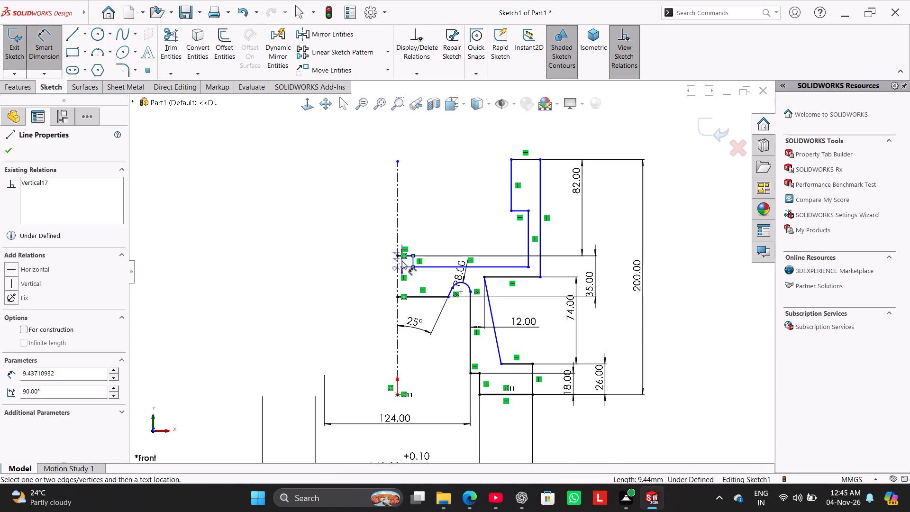
{"action": "left_click", "coordinate": [398, 247]}
{"action": "left_click", "coordinate": [391, 209]}
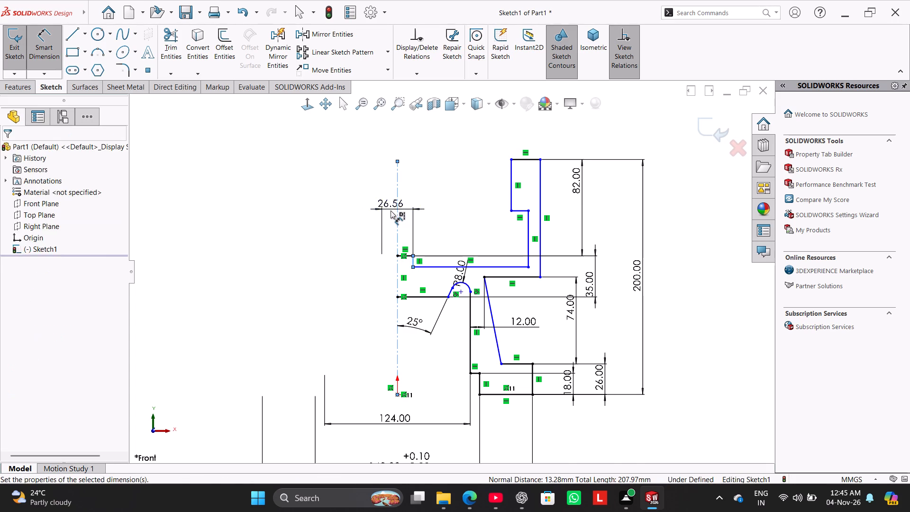
{"action": "type", "text": "95"}
{"action": "key", "text": "Return"}
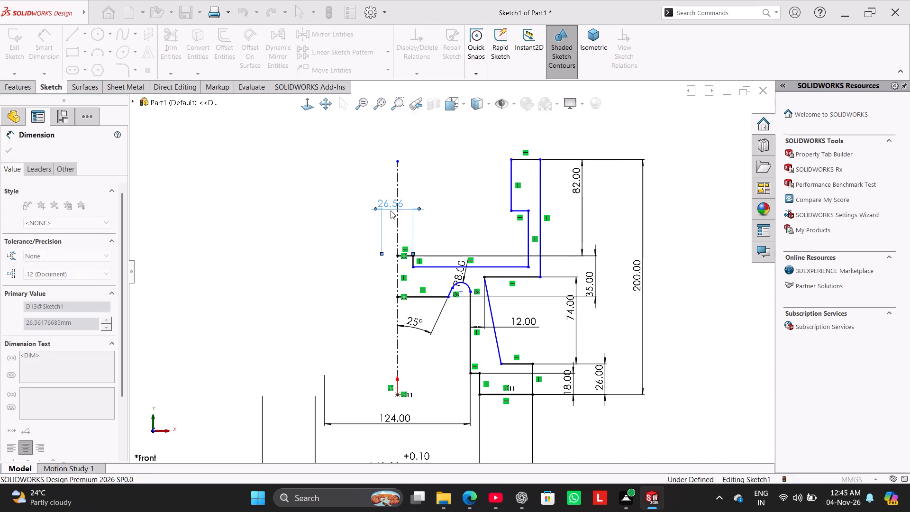
{"action": "right_click", "coordinate": [238, 201]}
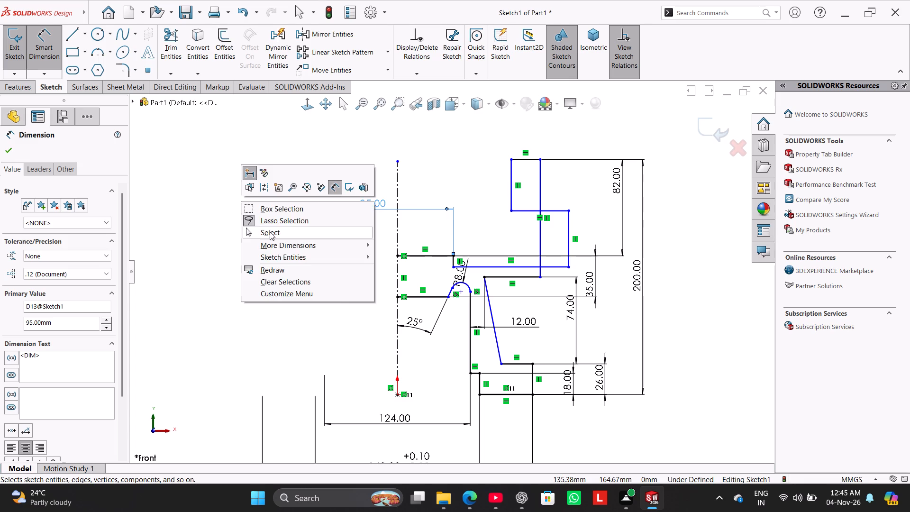
{"action": "left_click", "coordinate": [271, 234]}
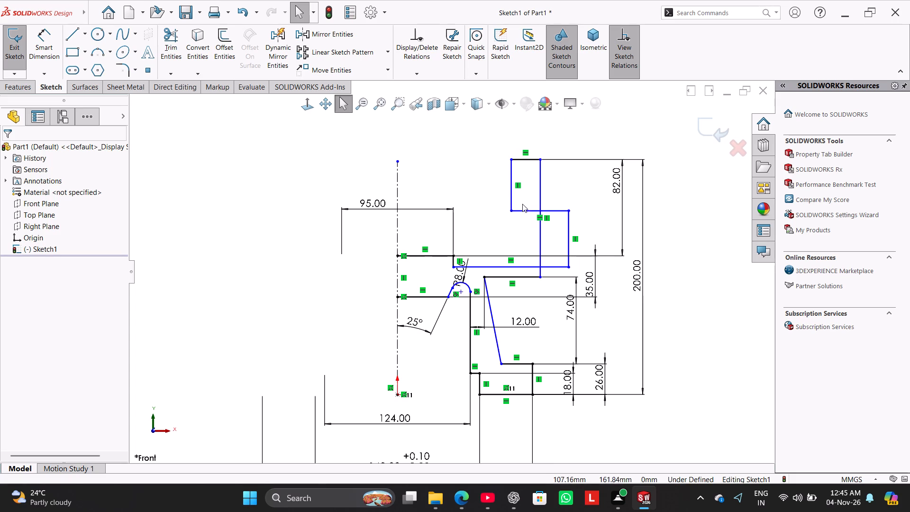
Shift the lower recess wall toward the centerline and the outer and upper recess walls outward to untangle the stepped profile.
{"action": "left_click_drag", "start_coordinate": [570, 236], "coordinate": [498, 235]}
{"action": "left_click", "coordinate": [464, 158]}
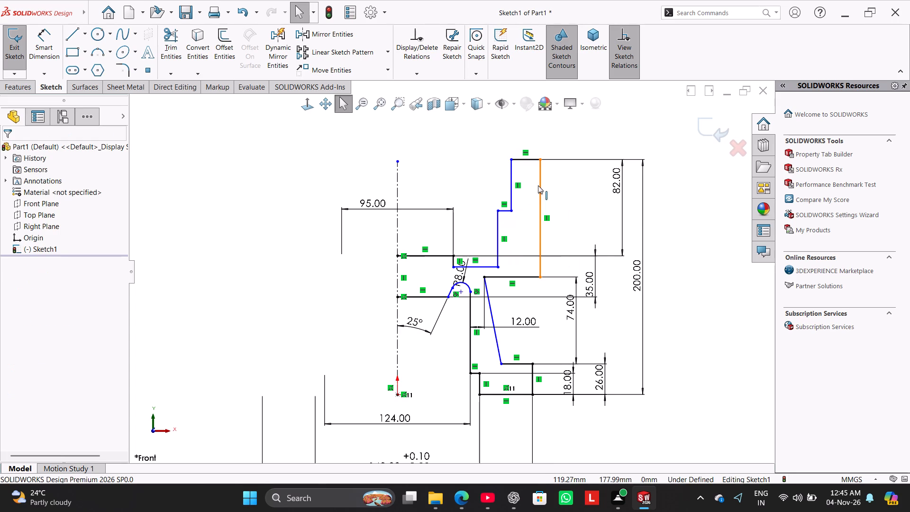
{"action": "left_click_drag", "start_coordinate": [538, 185], "coordinate": [601, 188]}
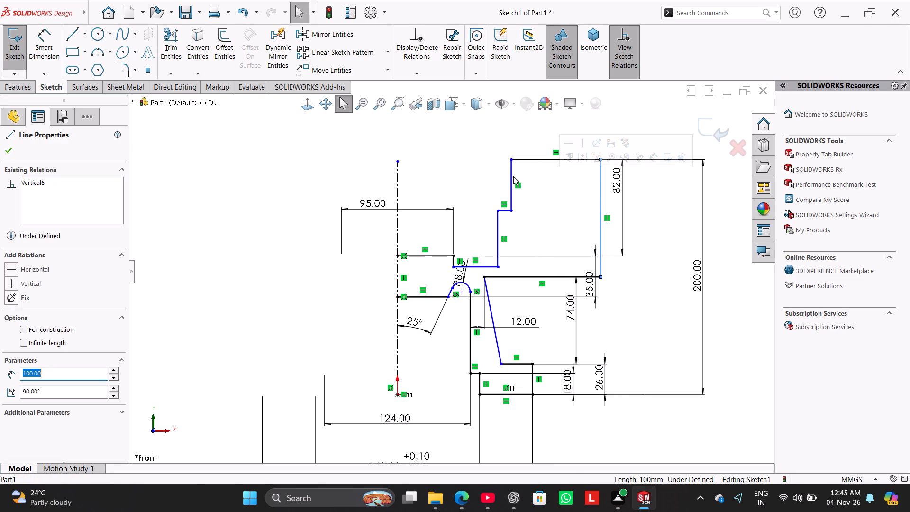
{"action": "left_click_drag", "start_coordinate": [513, 175], "coordinate": [555, 181]}
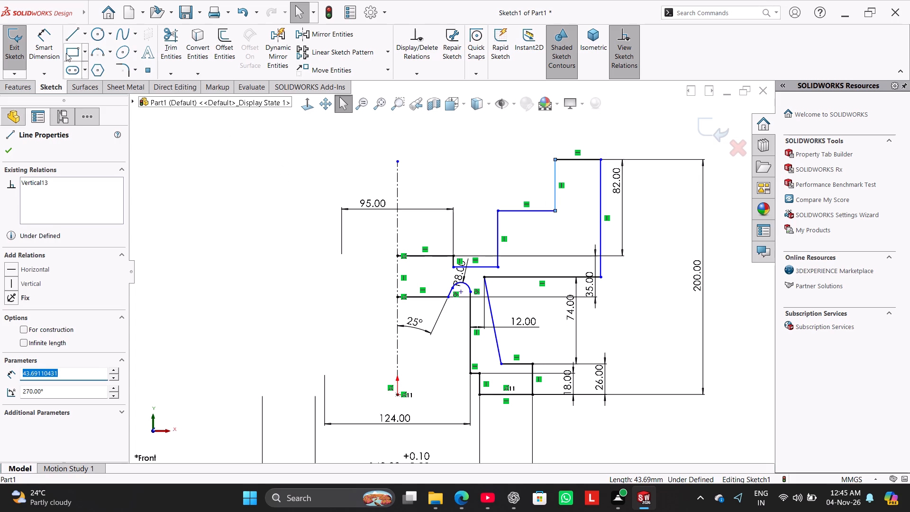
Dimension the upper recess wall about the centerline as a 245 mm diameter.
{"action": "left_click", "coordinate": [49, 41]}
{"action": "left_click", "coordinate": [554, 178]}
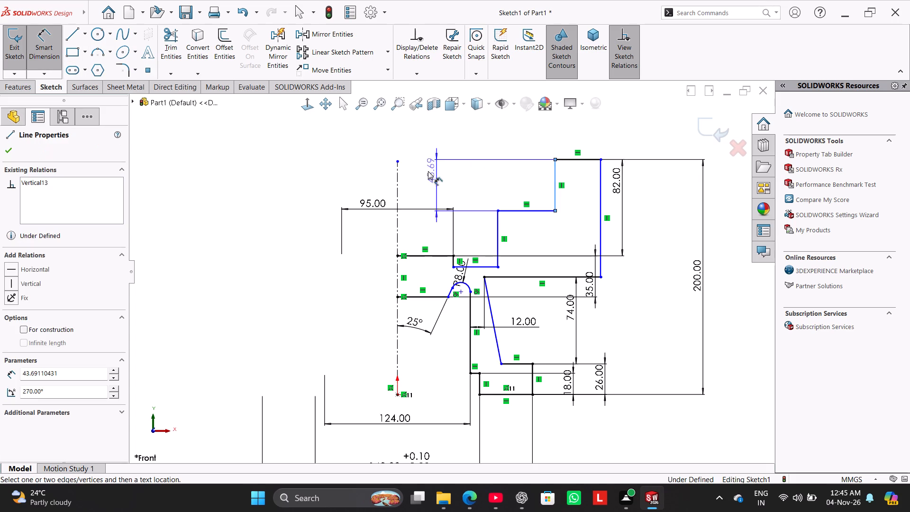
{"action": "left_click", "coordinate": [397, 175]}
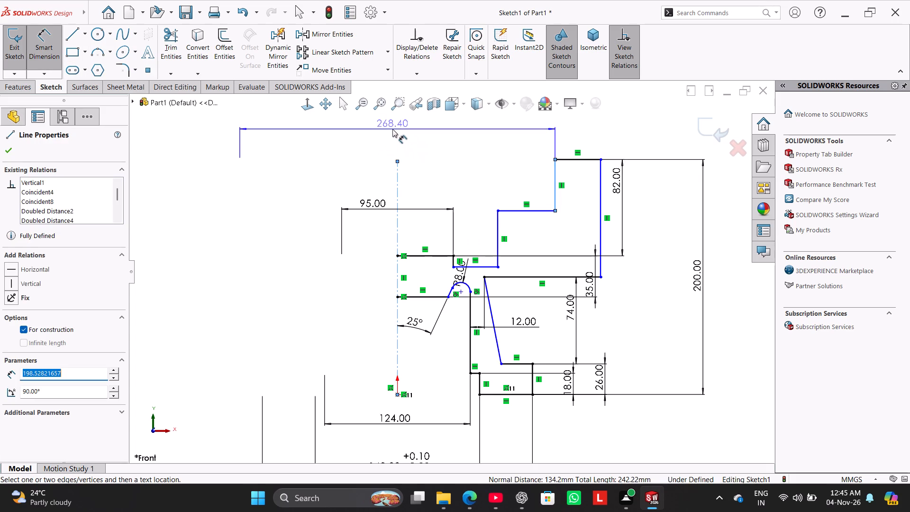
{"action": "left_click", "coordinate": [392, 129]}
{"action": "type", "text": "245"}
{"action": "key", "text": "Return"}
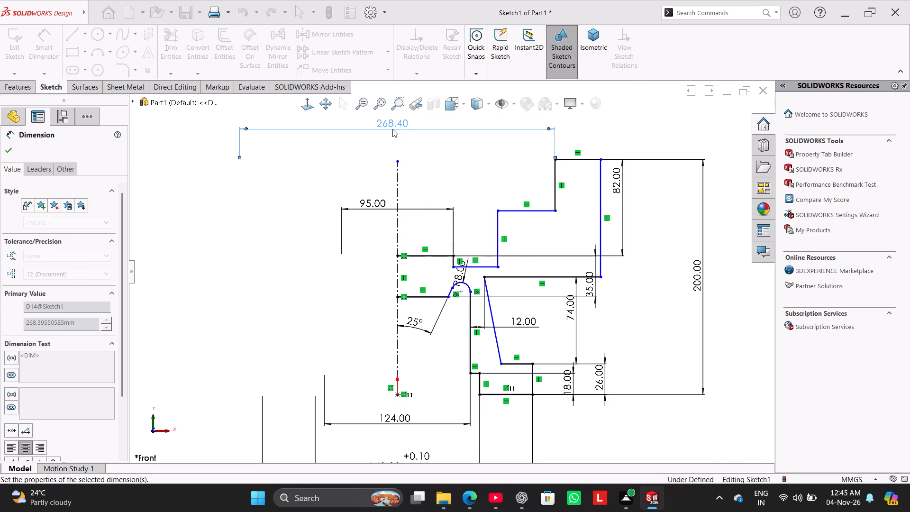
Give the 245 mm diameter a bilateral tolerance with an upper deviation of +0.03 mm.
{"action": "left_click", "coordinate": [98, 256]}
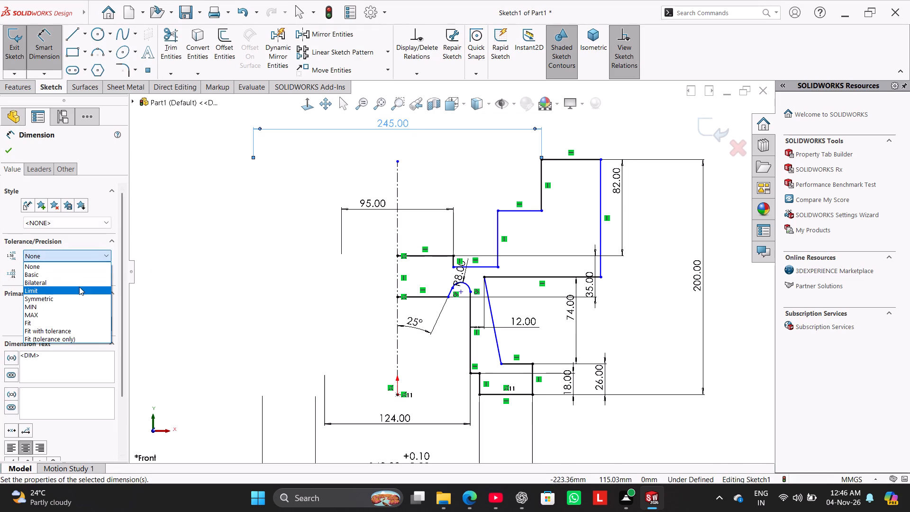
{"action": "left_click", "coordinate": [79, 284]}
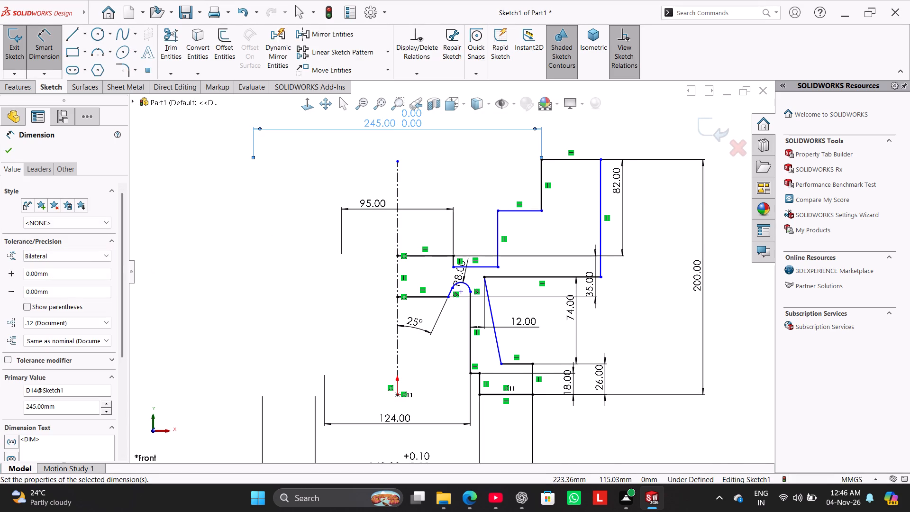
{"action": "double_click", "coordinate": [66, 277]}
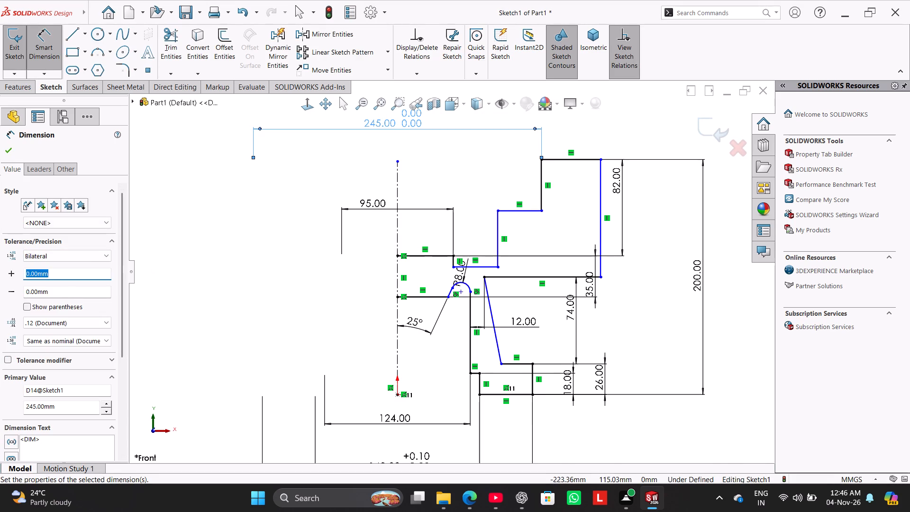
{"action": "type", "text": "0."}
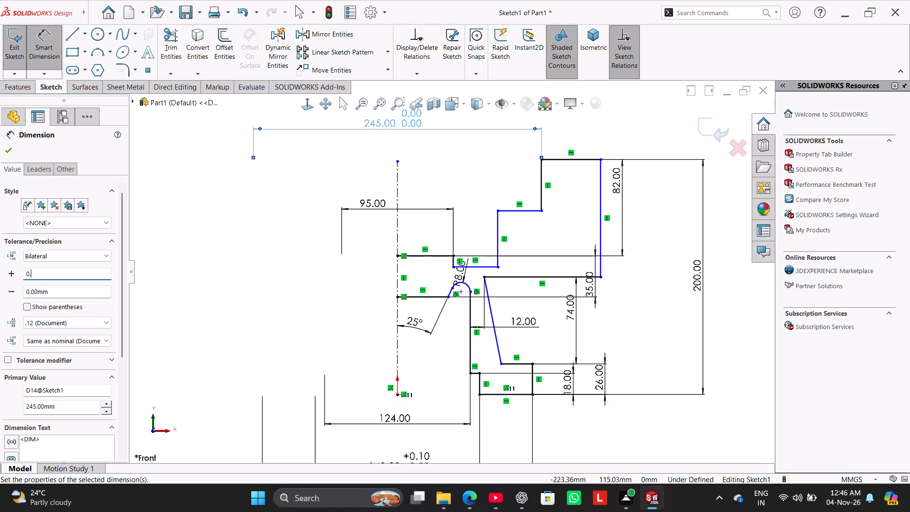
{"action": "type", "text": "03"}
{"action": "key", "text": "Return"}
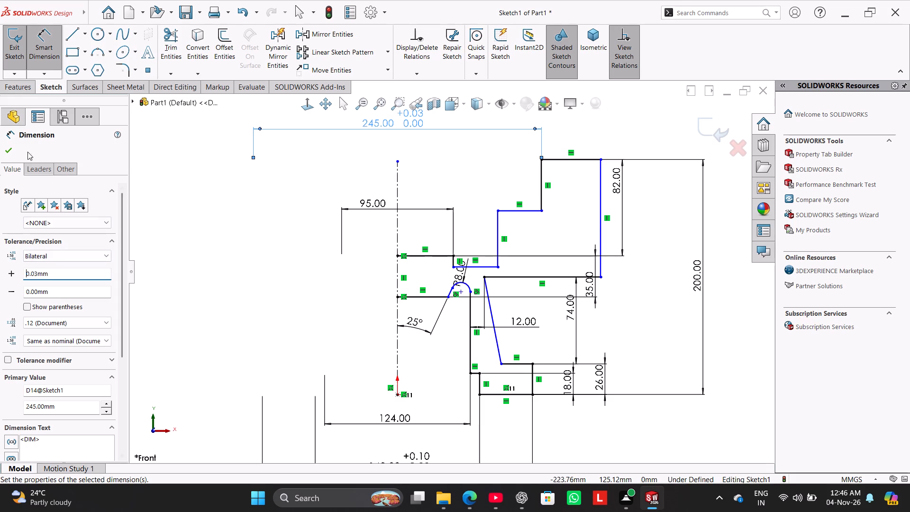
{"action": "left_click", "coordinate": [7, 150]}
{"action": "left_click", "coordinate": [155, 228]}
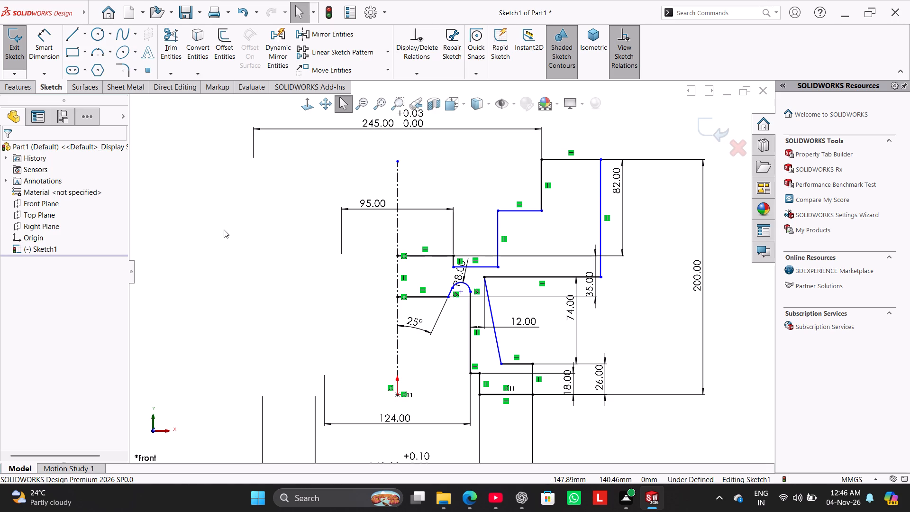
Dimension the outermost vertical wall about the centerline as a 285 mm diameter.
{"action": "left_click", "coordinate": [36, 50]}
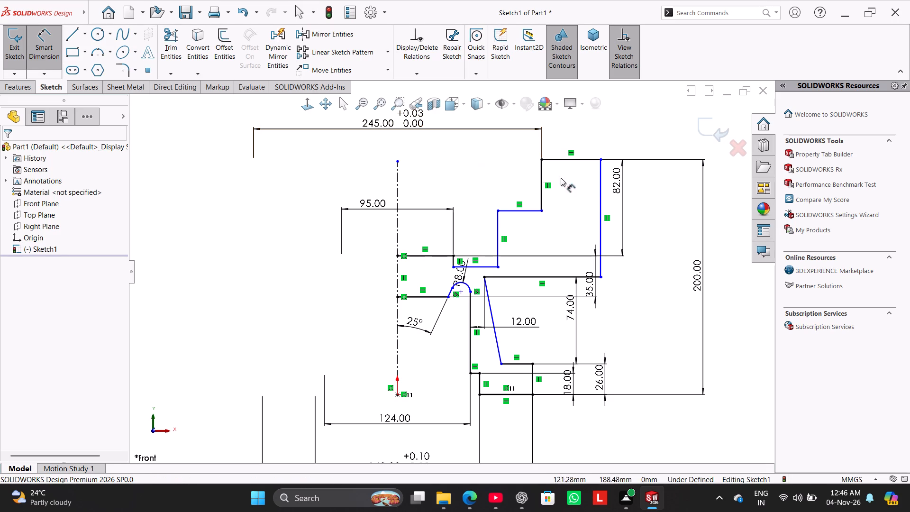
{"action": "left_click_drag", "start_coordinate": [599, 194], "coordinate": [592, 191]}
{"action": "scroll", "coordinate": [416, 160], "scroll_direction": "up", "scroll_amount": 2}
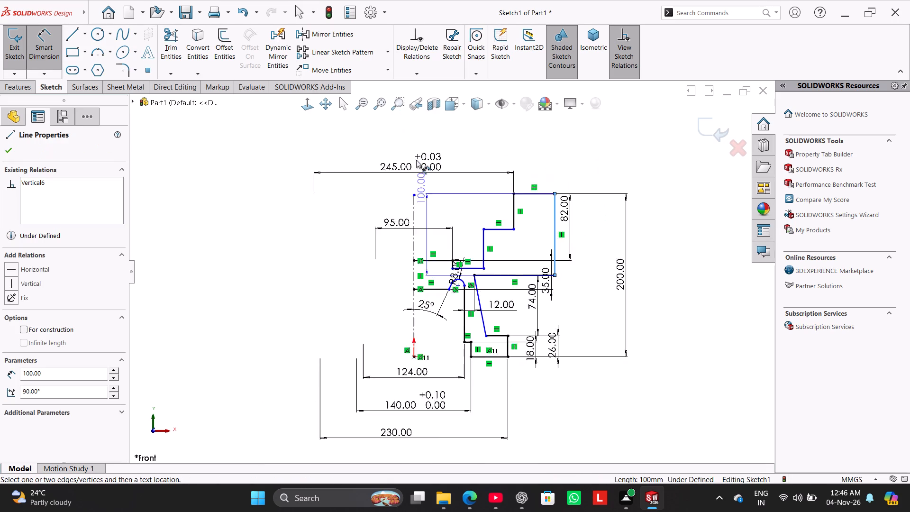
{"action": "left_click", "coordinate": [415, 207]}
{"action": "left_click", "coordinate": [400, 136]}
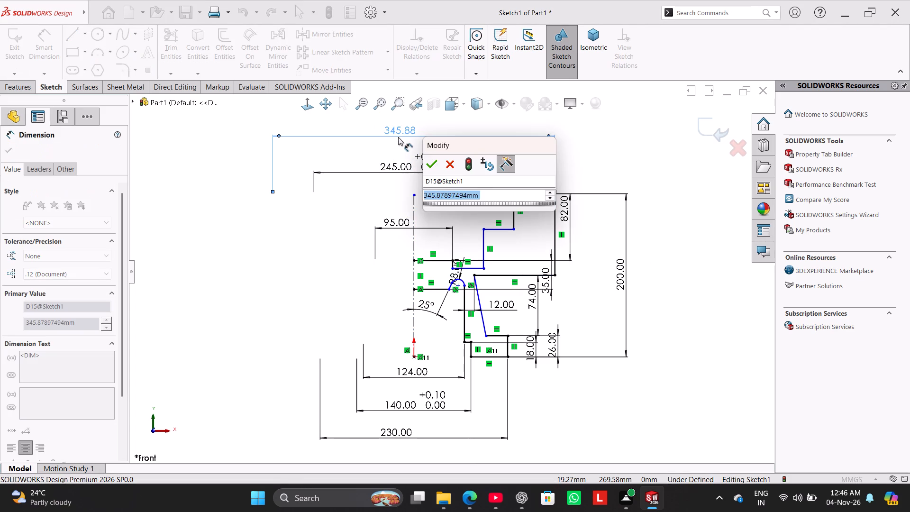
{"action": "type", "text": "285"}
{"action": "key", "text": "Return"}
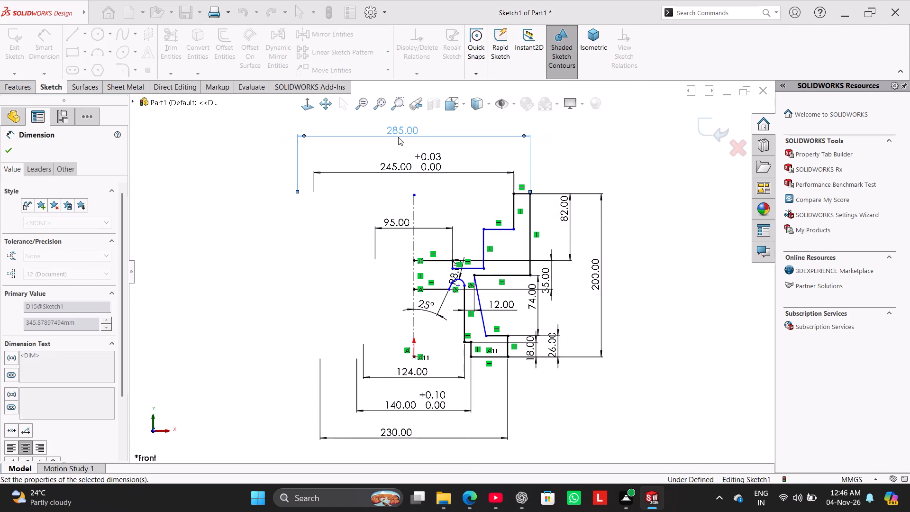
{"action": "right_click", "coordinate": [596, 164]}
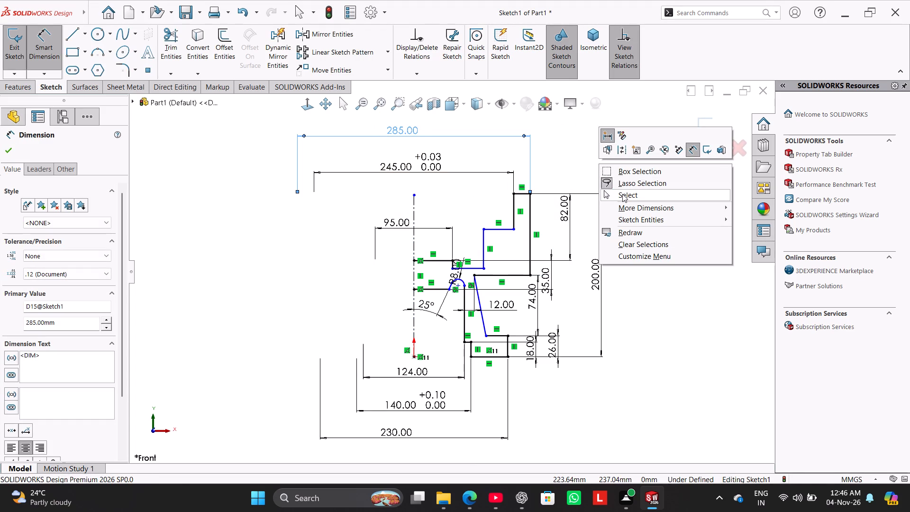
{"action": "left_click", "coordinate": [627, 194]}
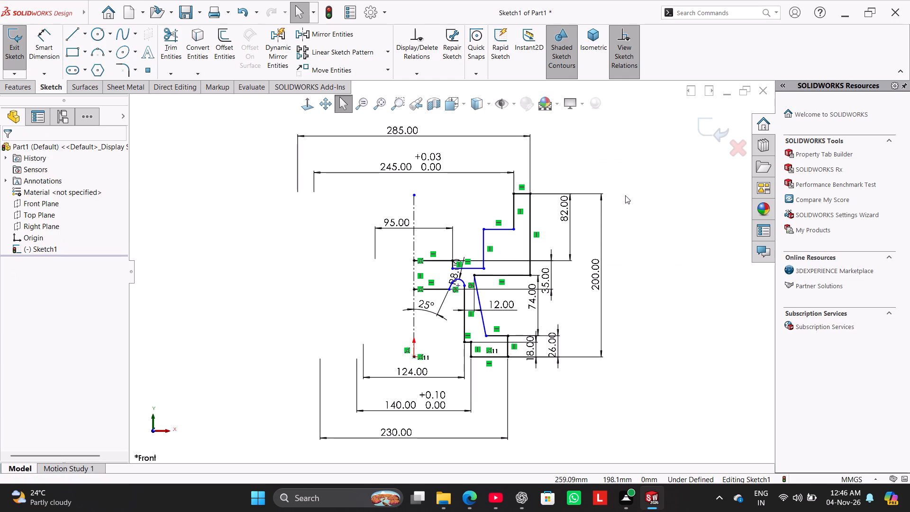
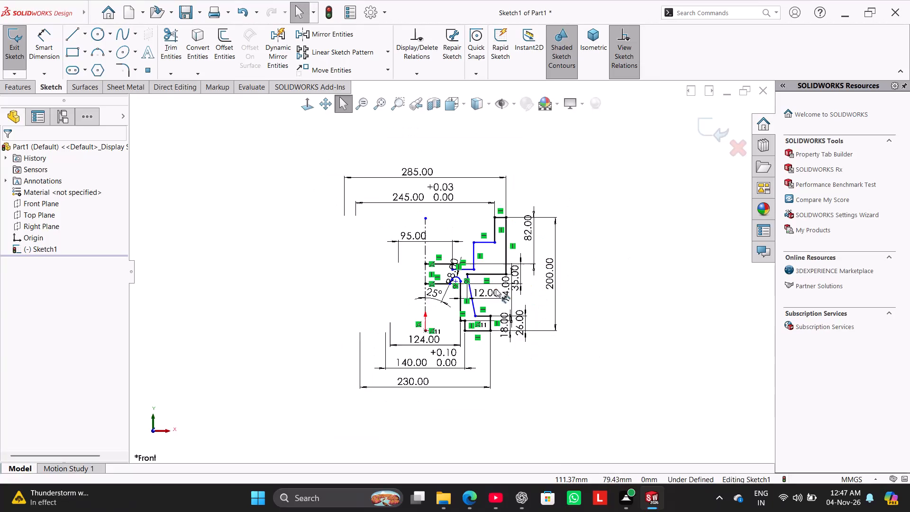
Hide the sketch relation symbols in the profile sketch.
{"action": "scroll", "coordinate": [494, 288], "scroll_direction": "down", "scroll_amount": 8}
{"action": "scroll", "coordinate": [482, 298], "scroll_direction": "up", "scroll_amount": 3}
{"action": "scroll", "coordinate": [527, 297], "scroll_direction": "up", "scroll_amount": 2}
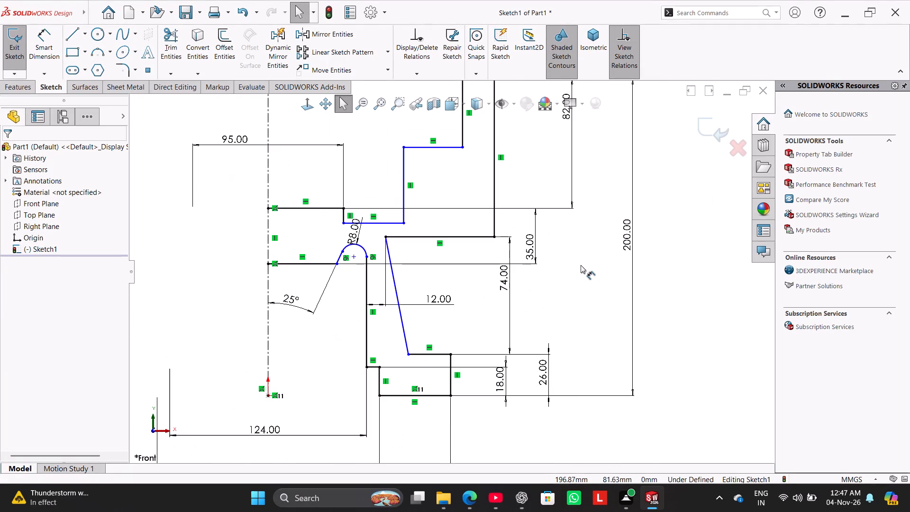
{"action": "right_click", "coordinate": [581, 265]}
{"action": "left_click", "coordinate": [638, 52]}
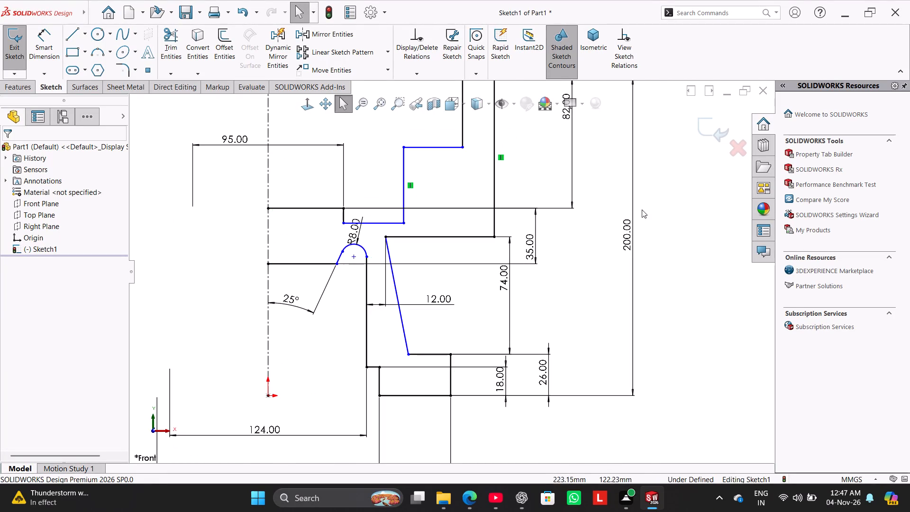
Move the slanted wall's lower endpoint toward the centerline, to about 78 mm from it.
{"action": "right_click", "coordinate": [659, 204]}
{"action": "scroll", "coordinate": [610, 256], "scroll_direction": "up", "scroll_amount": 2}
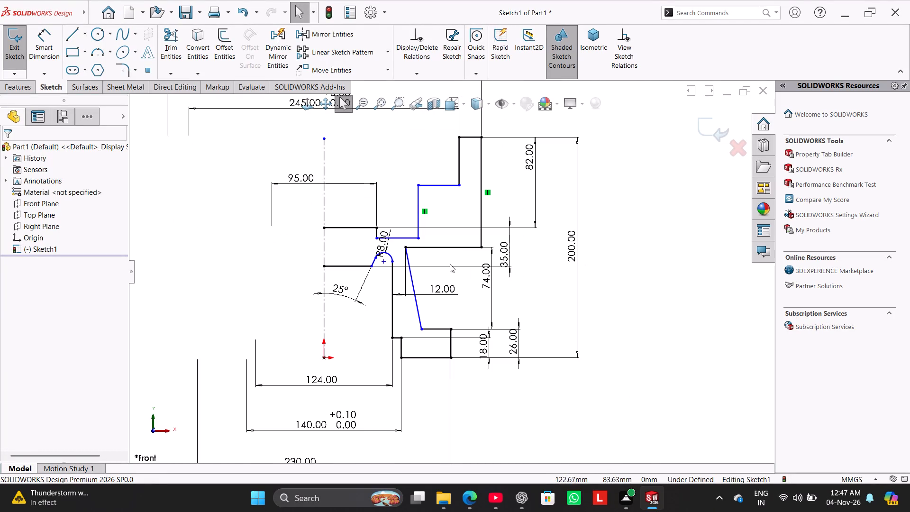
{"action": "left_click_drag", "start_coordinate": [405, 246], "coordinate": [415, 266]}
{"action": "left_click", "coordinate": [235, 264]}
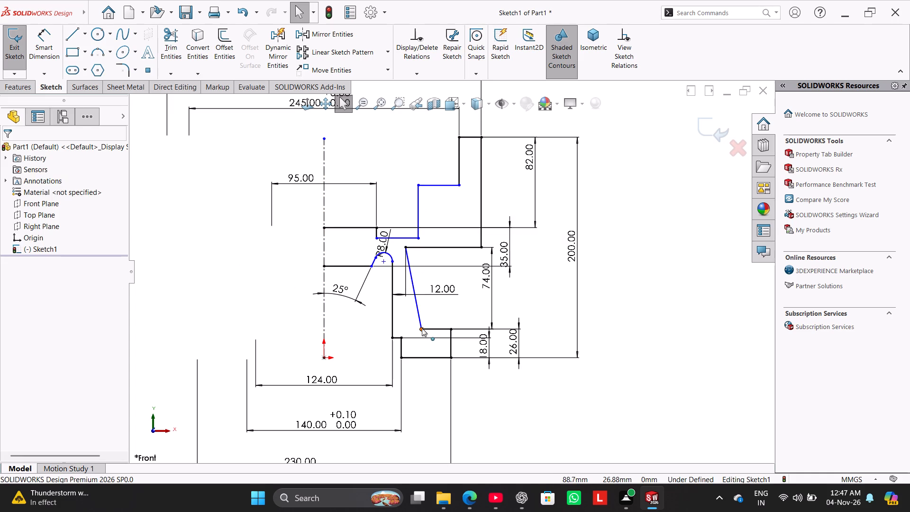
{"action": "left_click_drag", "start_coordinate": [423, 328], "coordinate": [420, 327]}
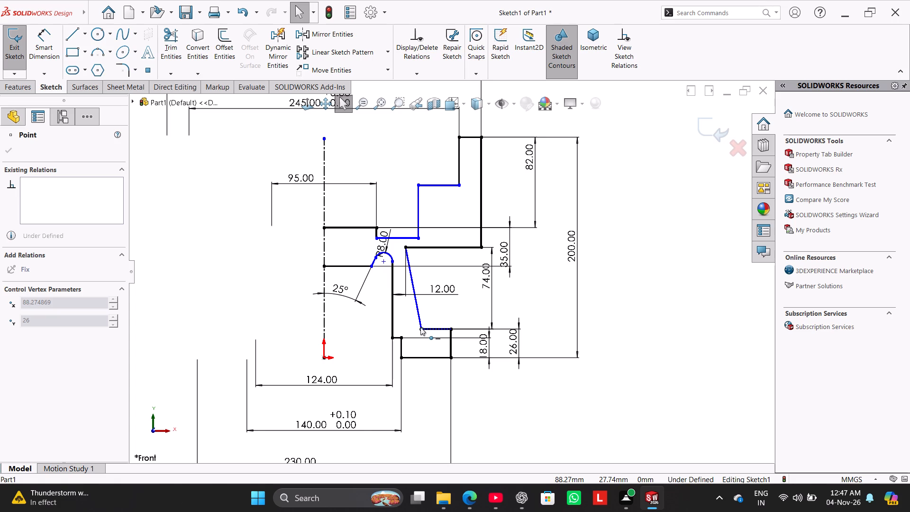
{"action": "left_click_drag", "start_coordinate": [420, 327], "coordinate": [410, 330]}
{"action": "left_click", "coordinate": [265, 270]}
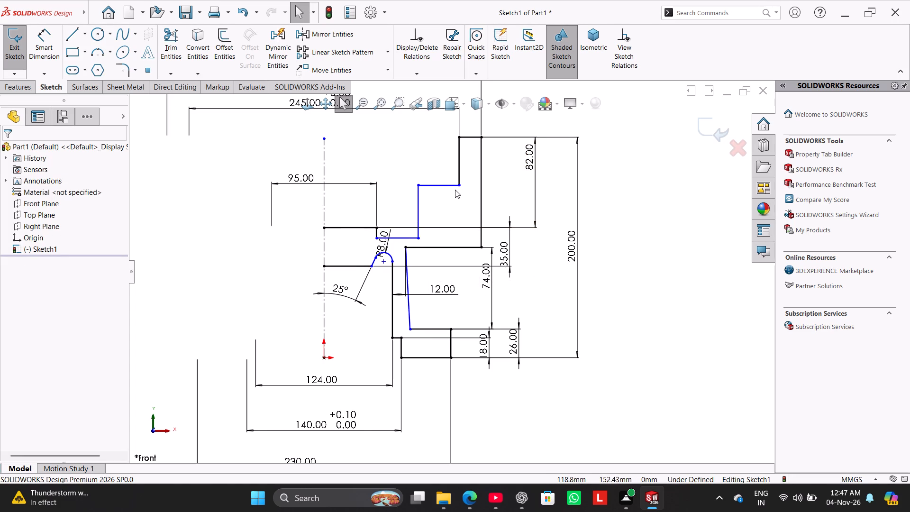
Reshape the top recess into an undercut about 72 mm tall, with its wall about 15 mm inside the outermost wall.
{"action": "left_click_drag", "start_coordinate": [458, 184], "coordinate": [460, 159]}
{"action": "left_click", "coordinate": [395, 161]}
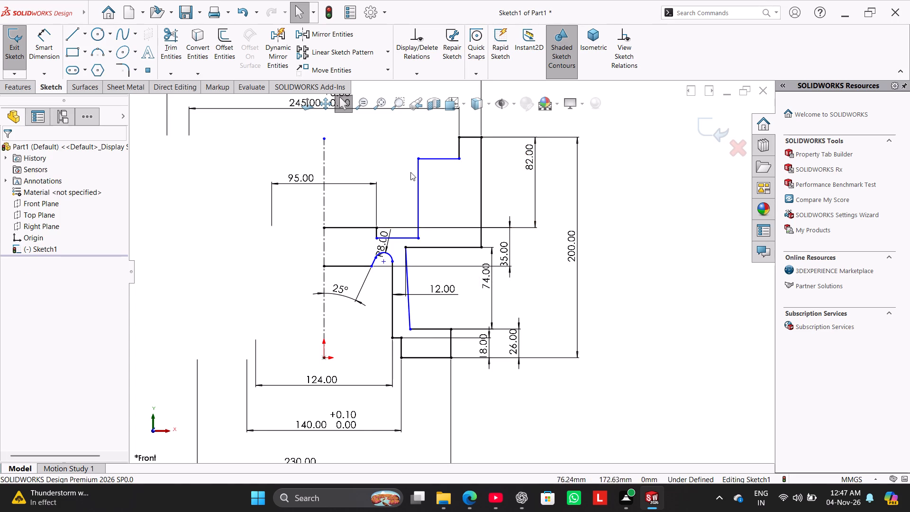
{"action": "left_click_drag", "start_coordinate": [418, 187], "coordinate": [472, 191]}
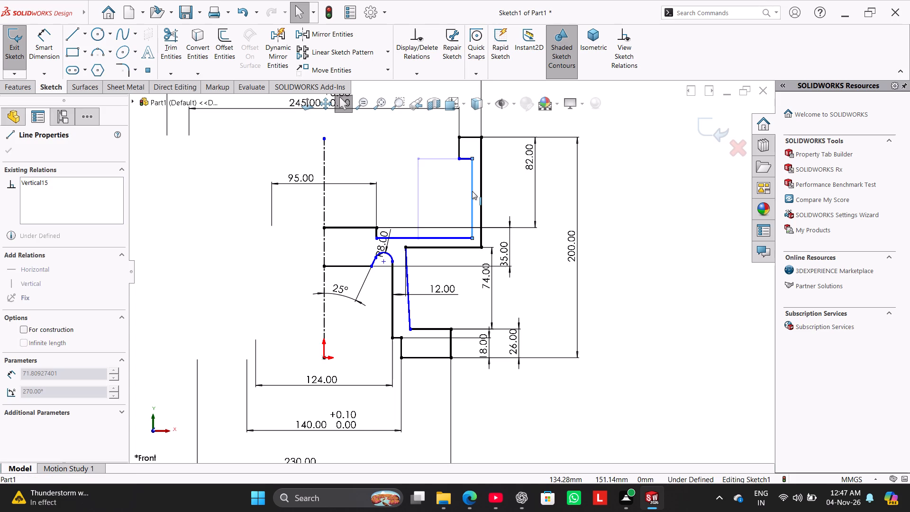
{"action": "left_click_drag", "start_coordinate": [472, 191], "coordinate": [464, 192]}
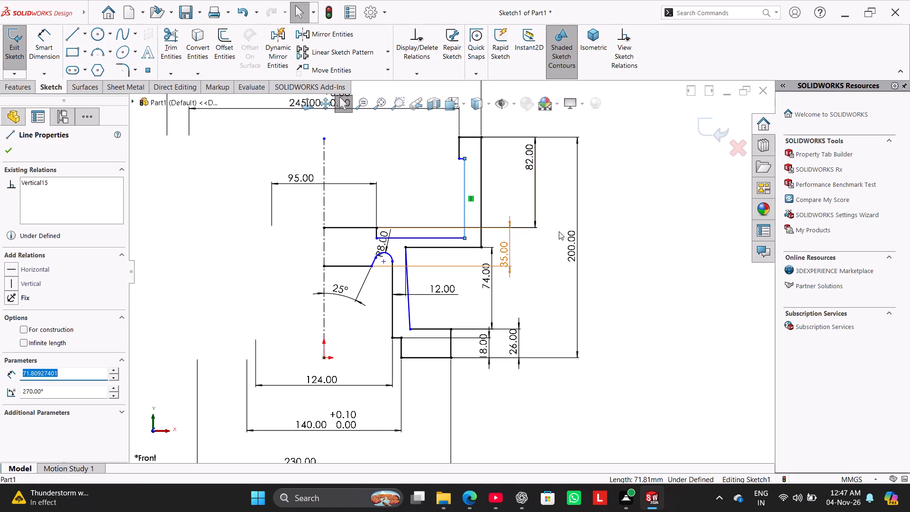
{"action": "left_click", "coordinate": [638, 196]}
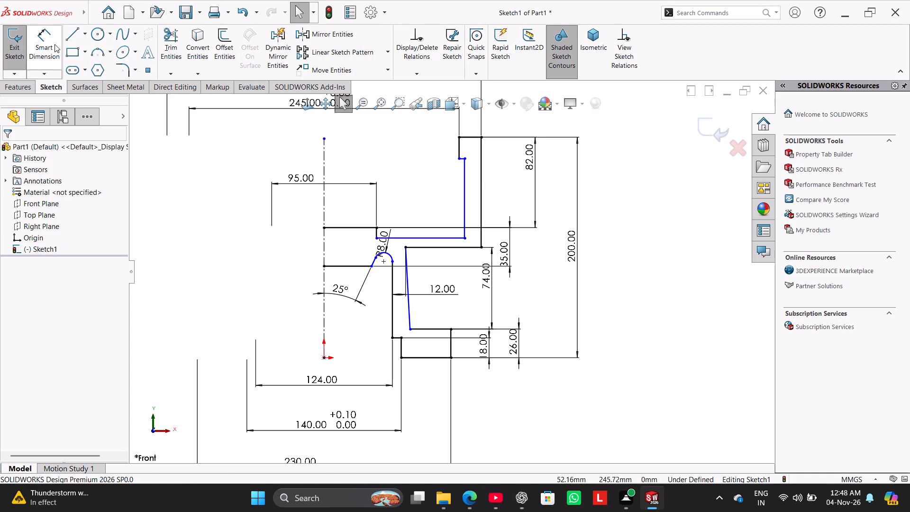
Dimension the gap between the undercut recess wall and the outermost vertical wall as 10 mm.
{"action": "left_click", "coordinate": [40, 46]}
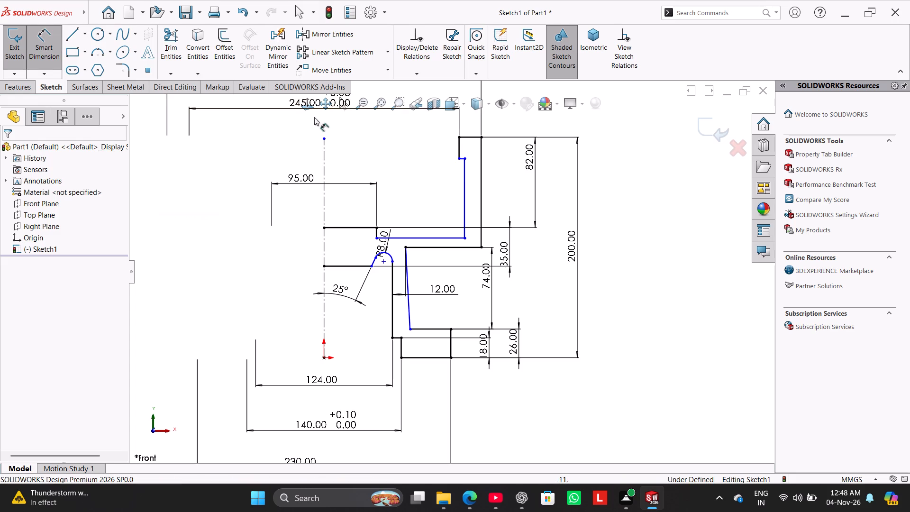
{"action": "left_click", "coordinate": [465, 189]}
{"action": "left_click", "coordinate": [480, 190]}
{"action": "left_click", "coordinate": [502, 189]}
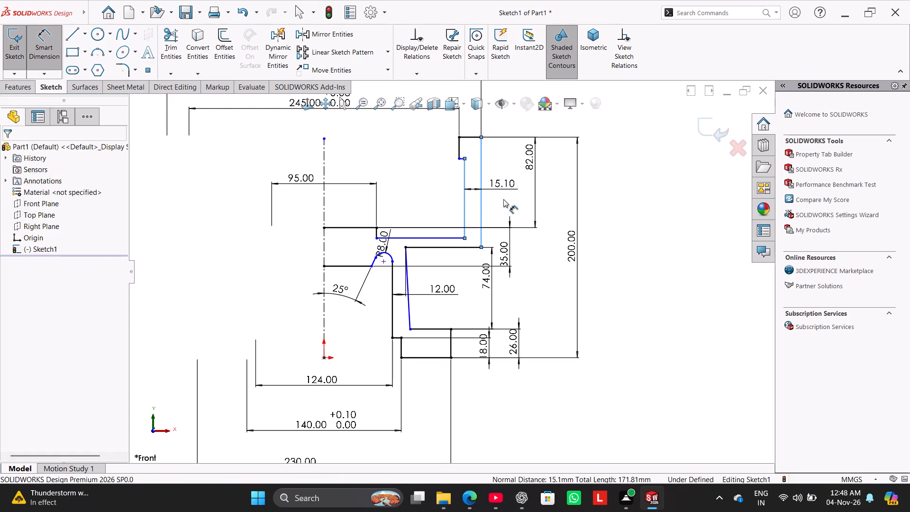
{"action": "type", "text": "10"}
{"action": "key", "text": "Return"}
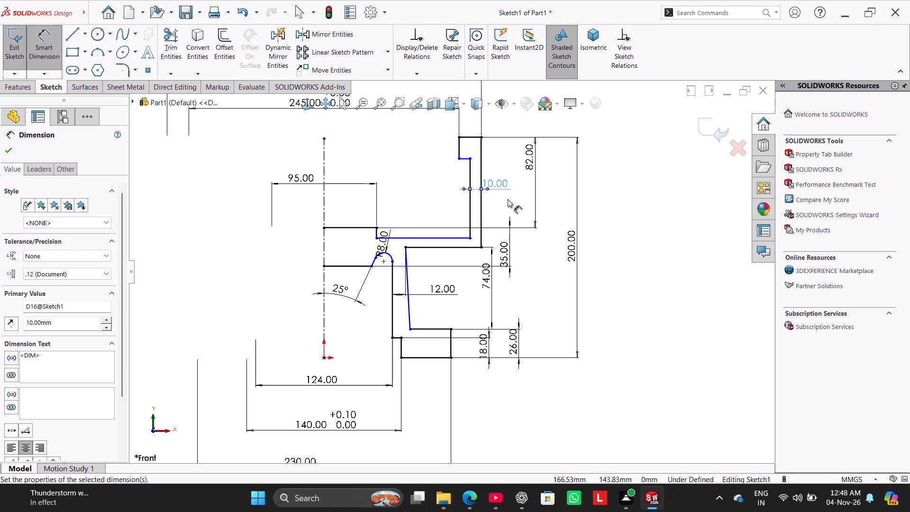
Dimension the undercut's height from the recess floor to the small ledge beneath the upper recess wall as 66 mm.
{"action": "left_click", "coordinate": [444, 236]}
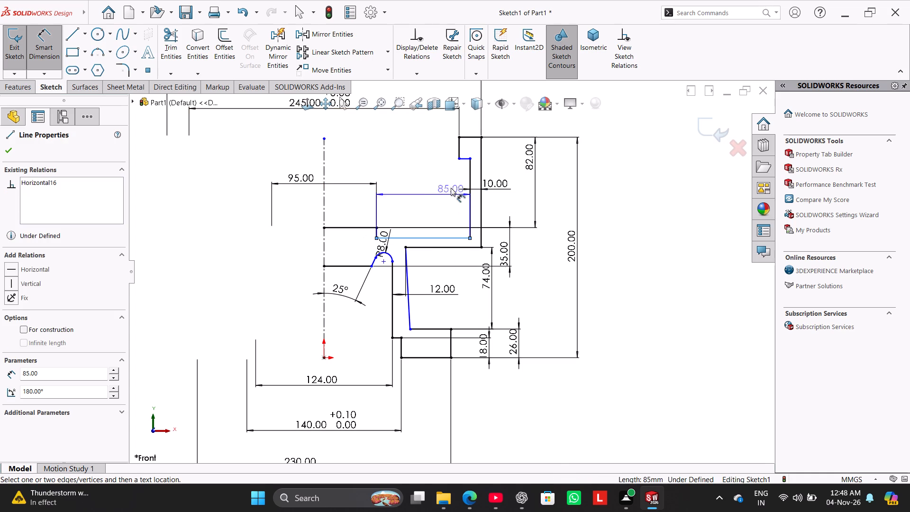
{"action": "left_click", "coordinate": [464, 161]}
{"action": "left_click", "coordinate": [422, 200]}
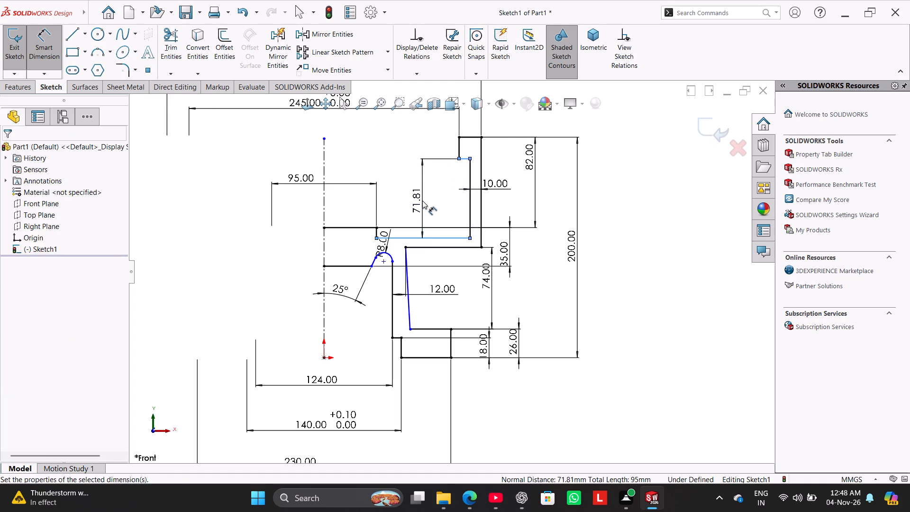
{"action": "type", "text": "66"}
{"action": "key", "text": "Return"}
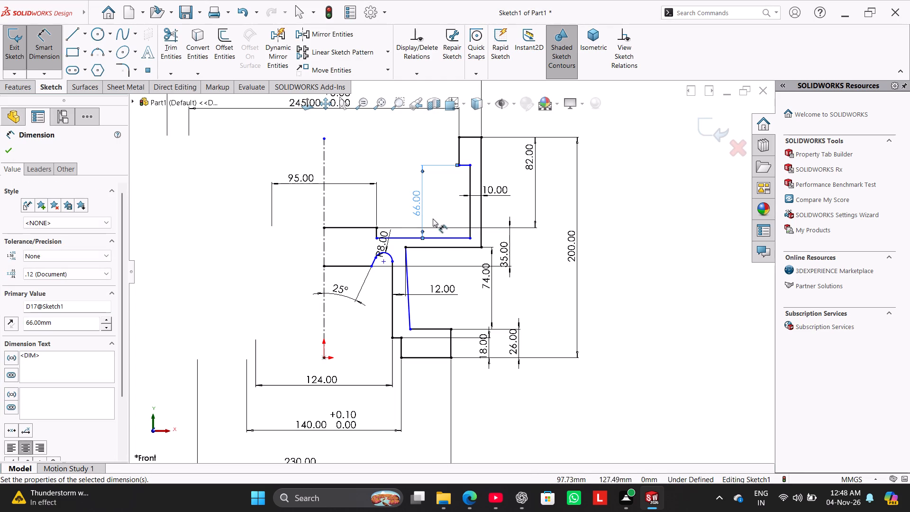
Dimension the thickness between the recess floor and the horizontal flange underside below it as 12 mm.
{"action": "left_click", "coordinate": [452, 237]}
{"action": "left_click", "coordinate": [457, 247]}
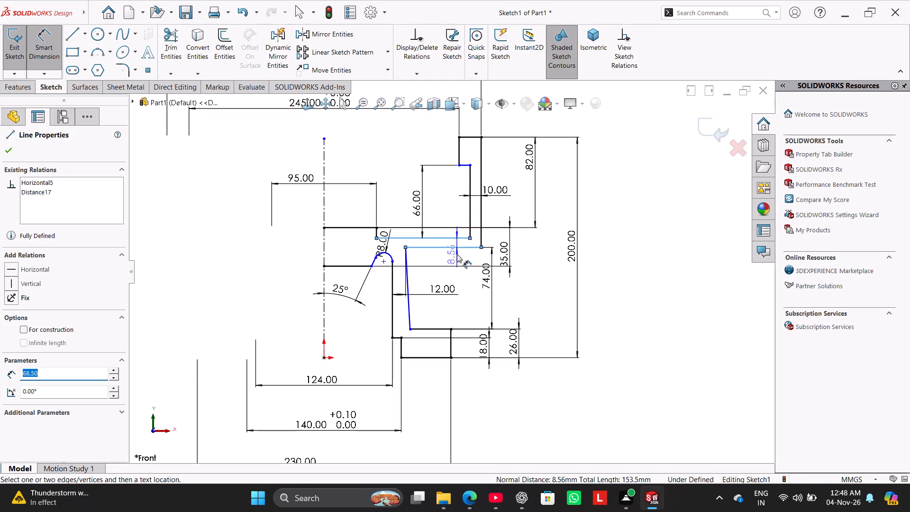
{"action": "left_click", "coordinate": [461, 269]}
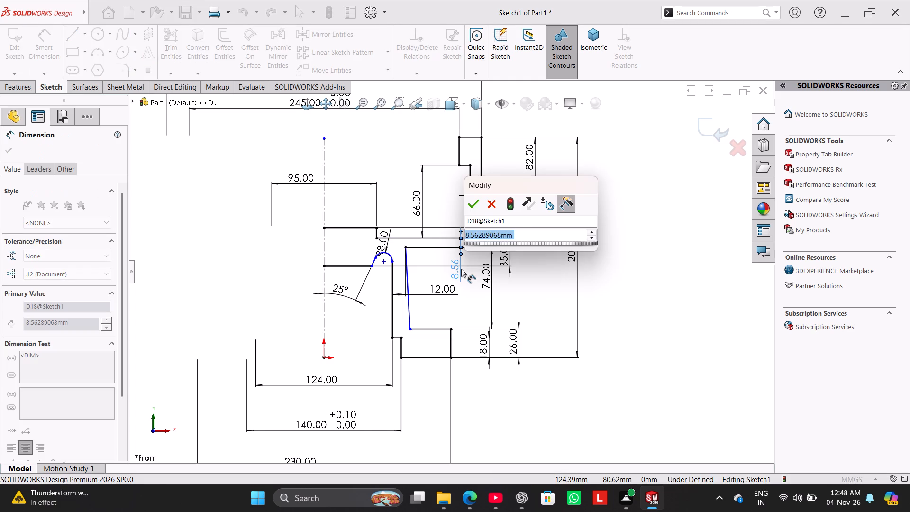
{"action": "type", "text": "12"}
{"action": "key", "text": "Return"}
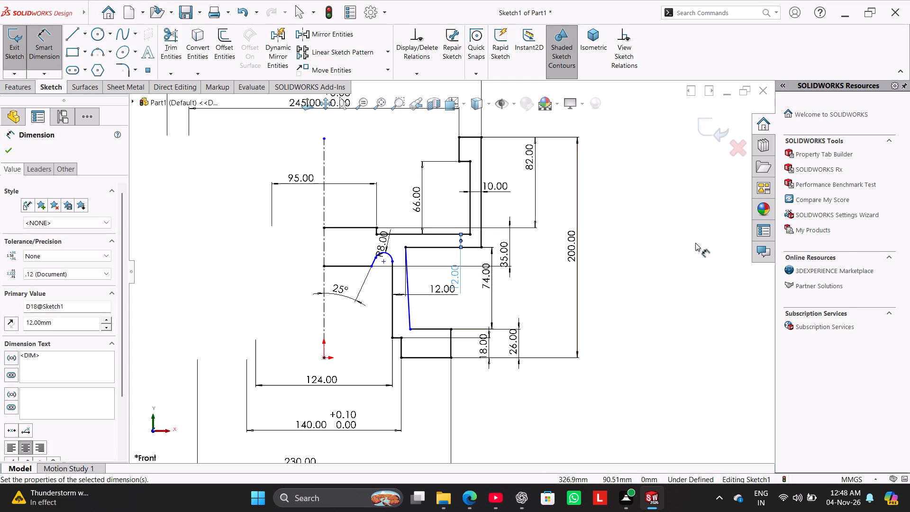
{"action": "right_click", "coordinate": [711, 222]}
{"action": "left_click", "coordinate": [722, 254]}
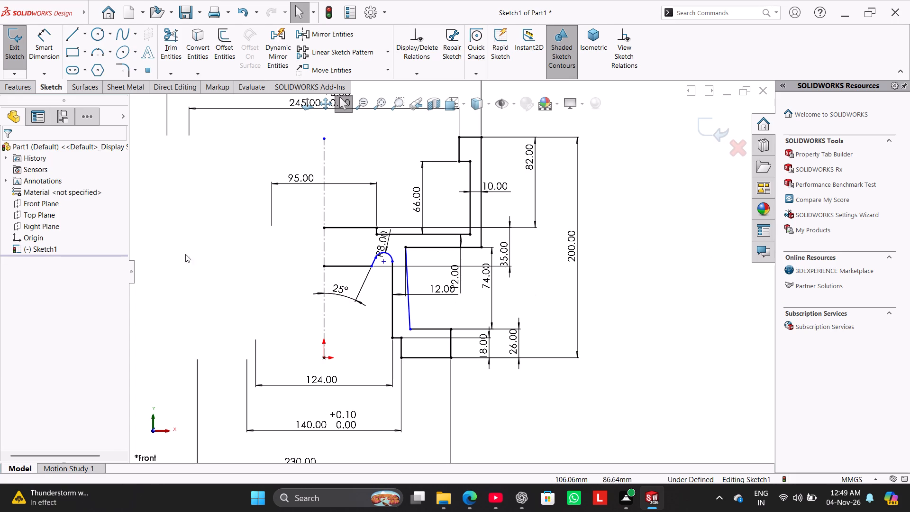
Dimension the slanted wall's lower endpoint about the centerline as a 160 mm diameter.
{"action": "left_click", "coordinate": [46, 48]}
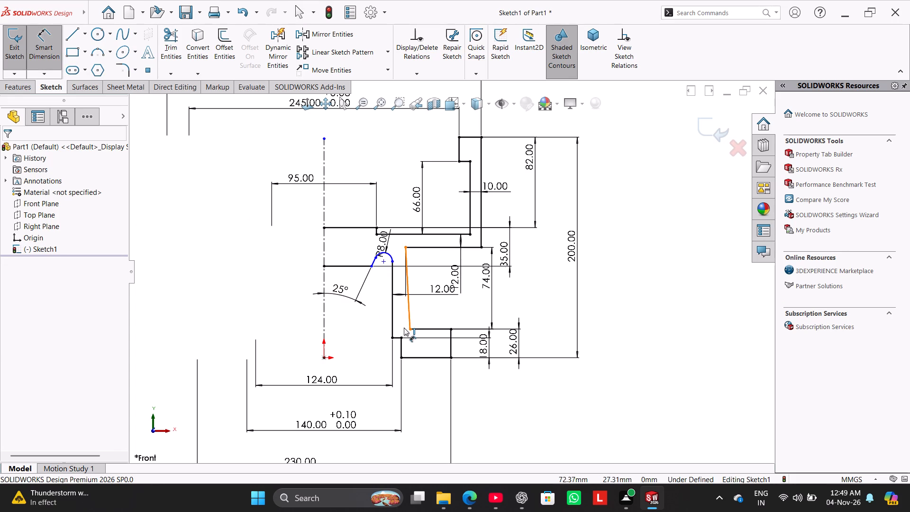
{"action": "left_click", "coordinate": [411, 331]}
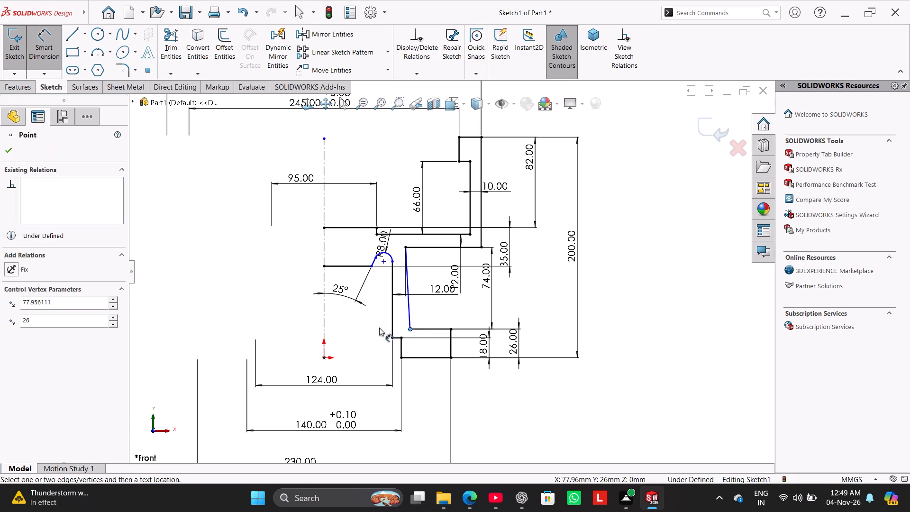
{"action": "left_click", "coordinate": [323, 315]}
{"action": "left_click", "coordinate": [311, 311]}
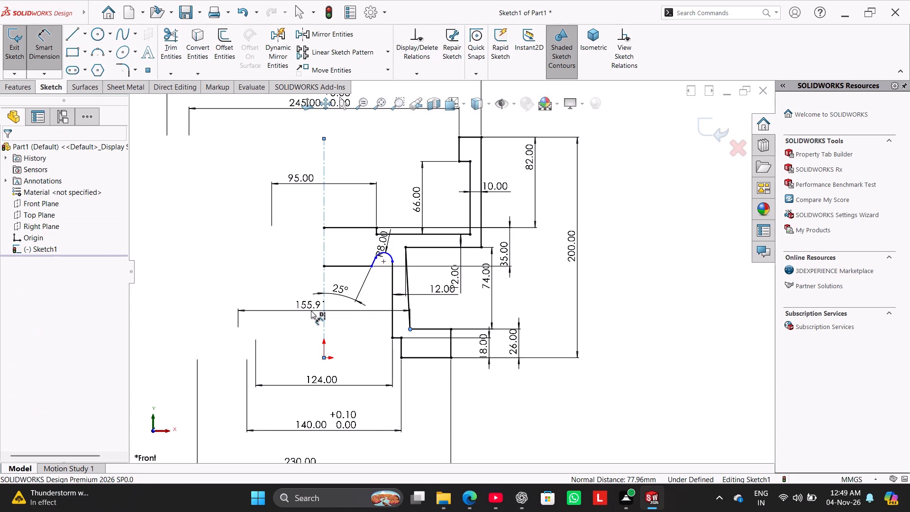
{"action": "type", "text": "160"}
{"action": "key", "text": "Return"}
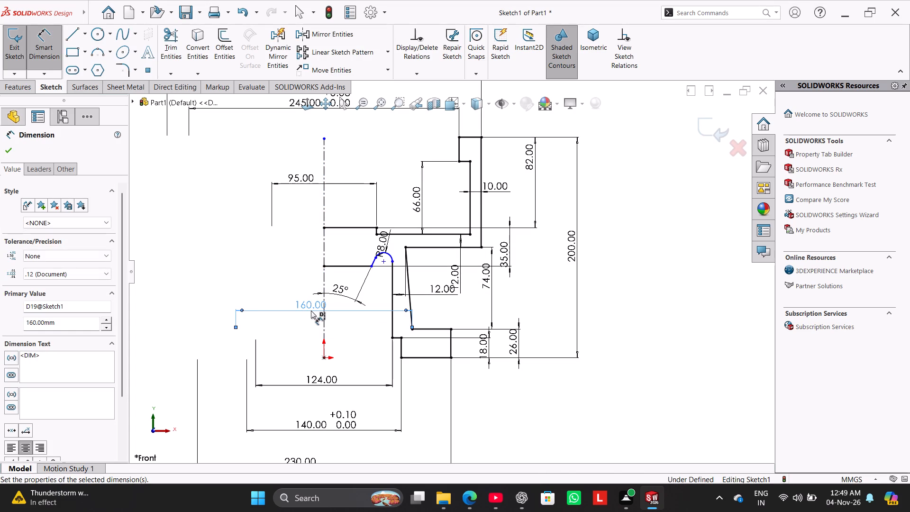
{"action": "right_click", "coordinate": [665, 220]}
{"action": "left_click", "coordinate": [681, 249]}
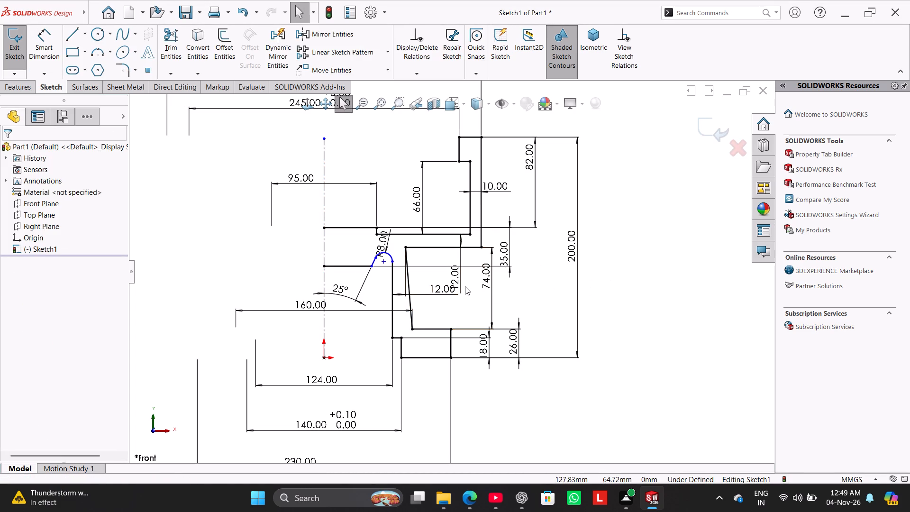
Reposition the R8 radius dimension text above the recess floor, clear of the profile lines.
{"action": "left_click_drag", "start_coordinate": [387, 226], "coordinate": [392, 193]}
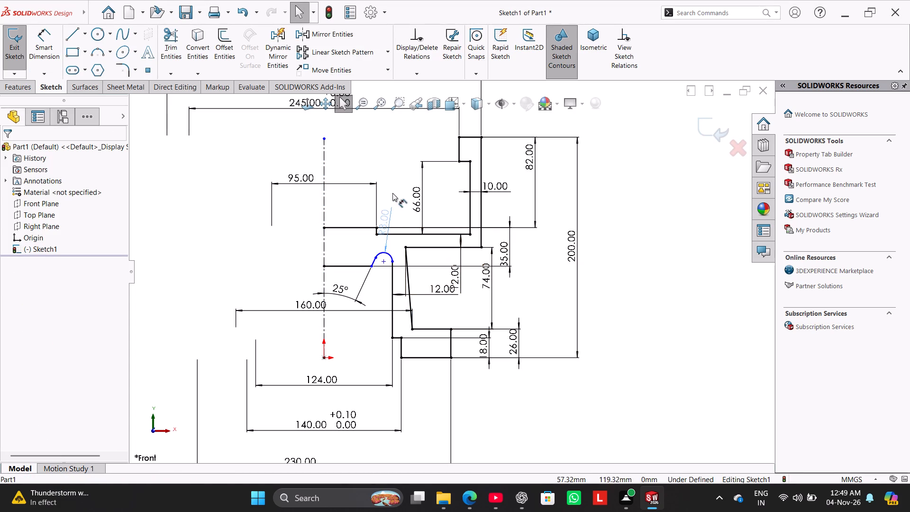
{"action": "left_click_drag", "start_coordinate": [392, 193], "coordinate": [392, 188]}
{"action": "left_click", "coordinate": [239, 259]}
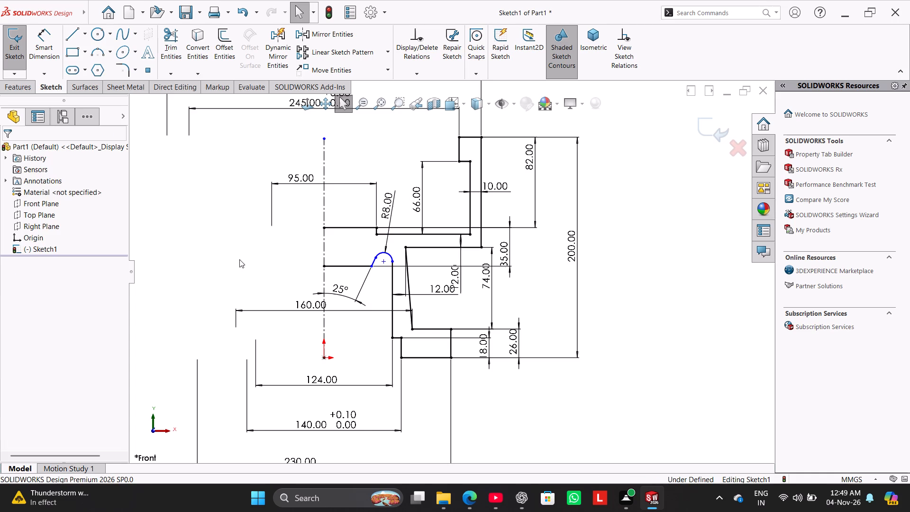
Dimension the lower end of the 25° cavity line about the centerline as an 85 mm diameter.
{"action": "left_click", "coordinate": [49, 45]}
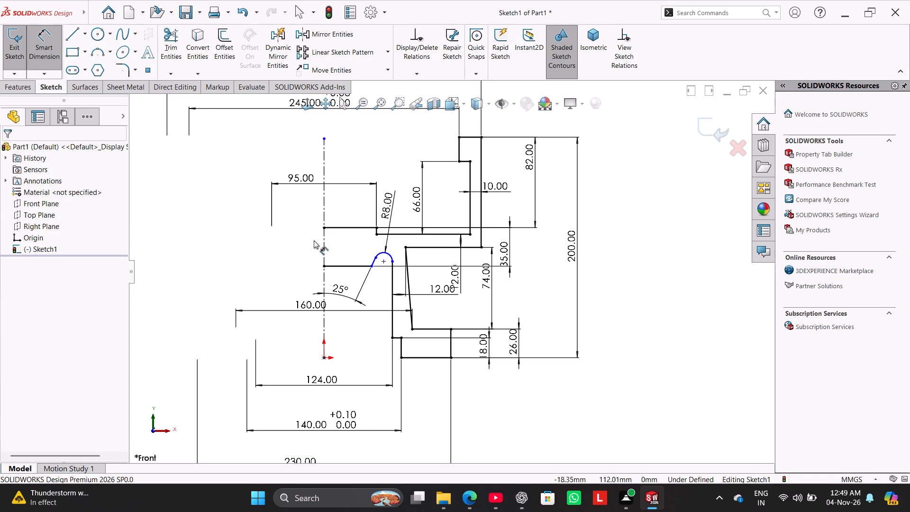
{"action": "left_click", "coordinate": [369, 267]}
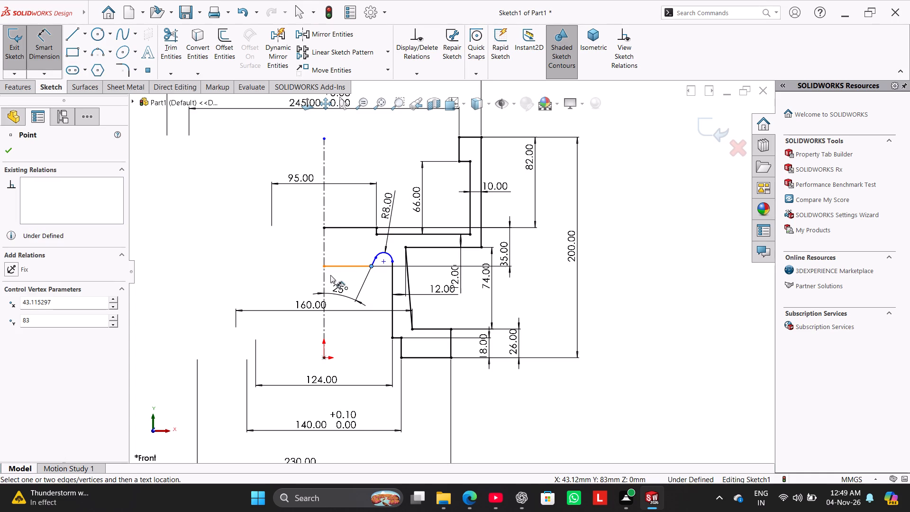
{"action": "left_click", "coordinate": [325, 275]}
{"action": "left_click", "coordinate": [312, 282]}
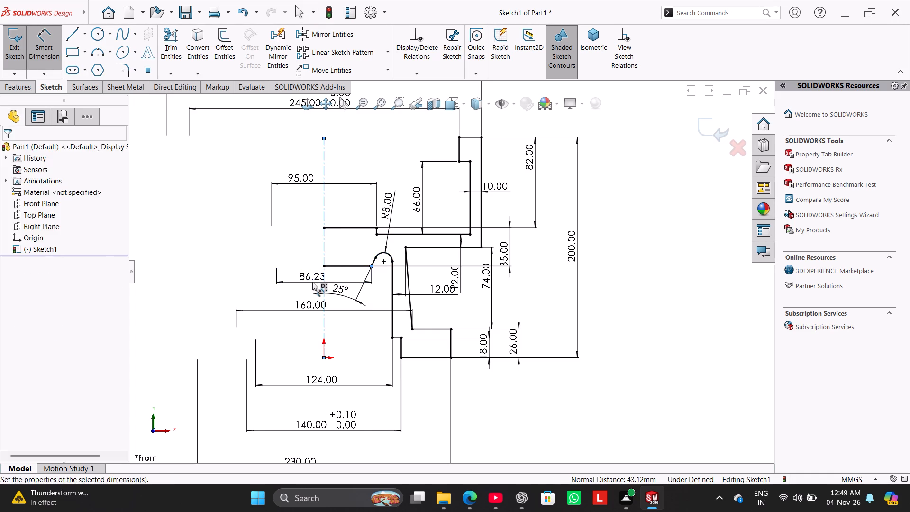
{"action": "type", "text": "85"}
{"action": "key", "text": "Return"}
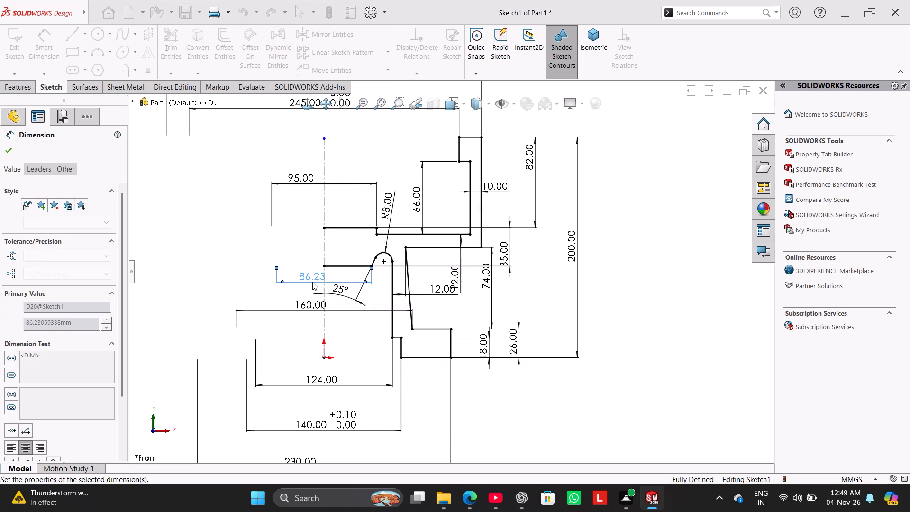
{"action": "right_click", "coordinate": [629, 221]}
{"action": "left_click", "coordinate": [655, 249]}
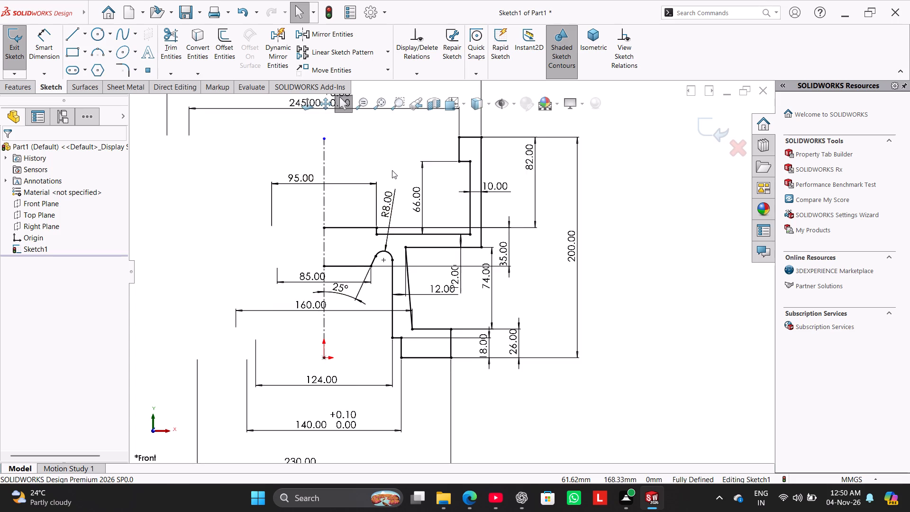
Trim away the two horizontal profile lines running from the centerline to the 95 mm step and to the 25° cavity line.
{"action": "scroll", "coordinate": [392, 170], "scroll_direction": "up", "scroll_amount": 2}
{"action": "scroll", "coordinate": [392, 170], "scroll_direction": "down", "scroll_amount": 3}
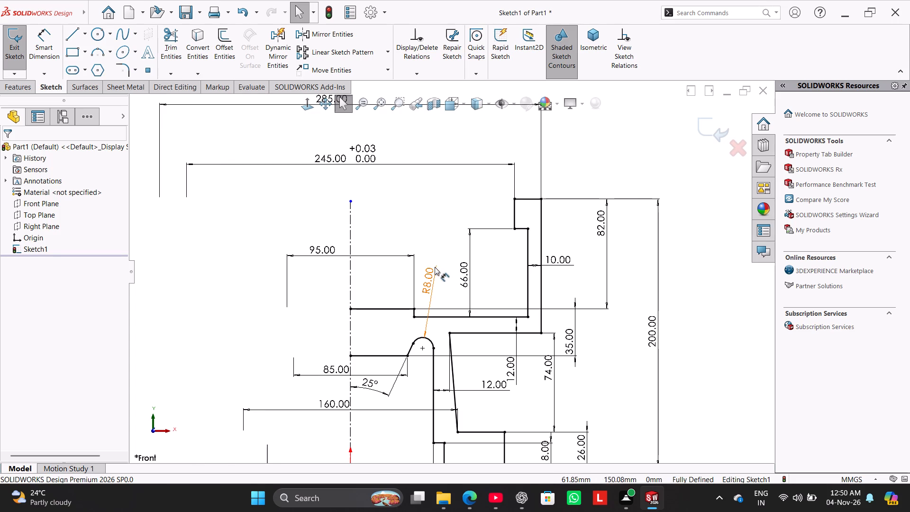
{"action": "scroll", "coordinate": [446, 303], "scroll_direction": "up", "scroll_amount": 1}
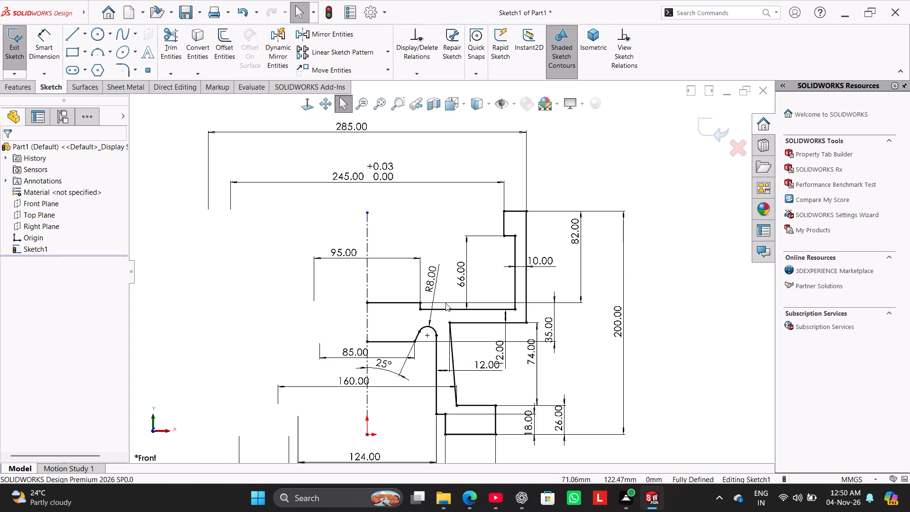
{"action": "scroll", "coordinate": [446, 303], "scroll_direction": "down", "scroll_amount": 3}
{"action": "left_click", "coordinate": [170, 36]}
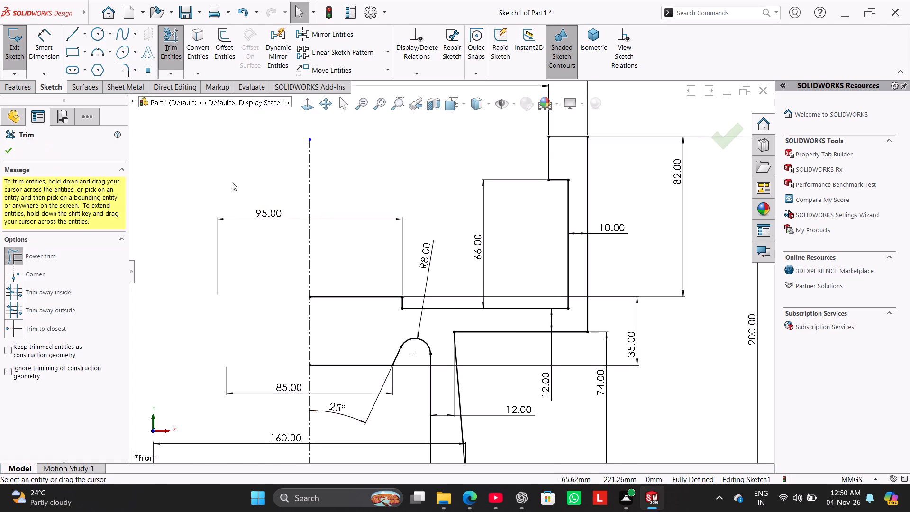
{"action": "left_click_drag", "start_coordinate": [350, 277], "coordinate": [357, 302]}
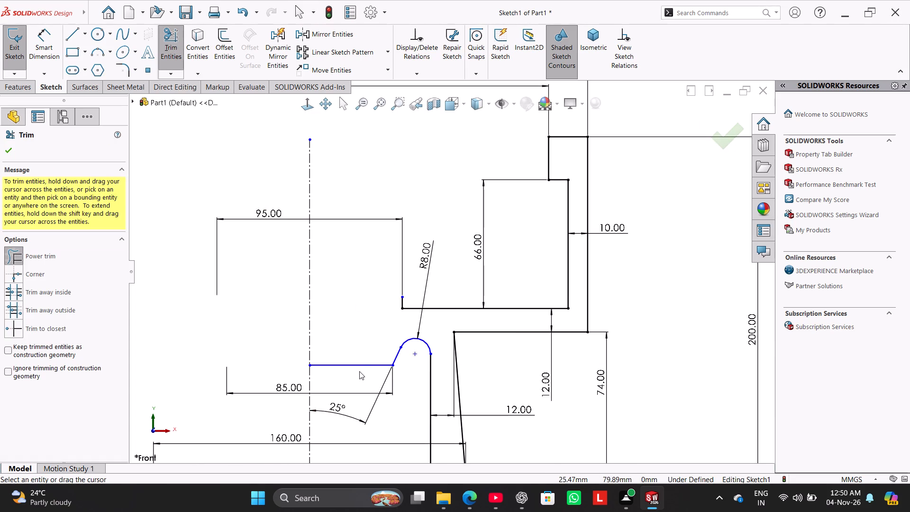
{"action": "left_click_drag", "start_coordinate": [359, 374], "coordinate": [355, 331]}
{"action": "right_click", "coordinate": [242, 291]}
{"action": "left_click", "coordinate": [274, 322]}
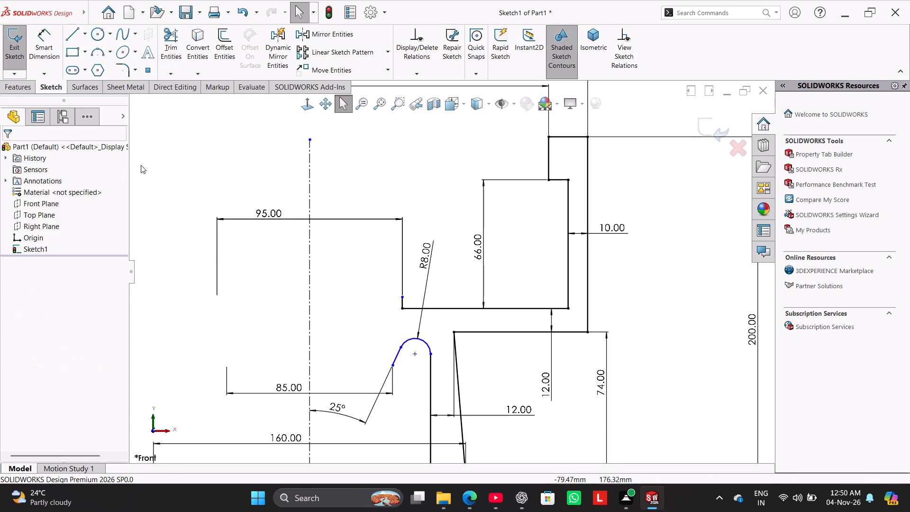
Draw a three-step staircase of lines from the 95 mm step's upper endpoint, closing with an 18.5 mm horizontal to the 25° cavity line's lower end.
{"action": "left_click", "coordinate": [75, 33]}
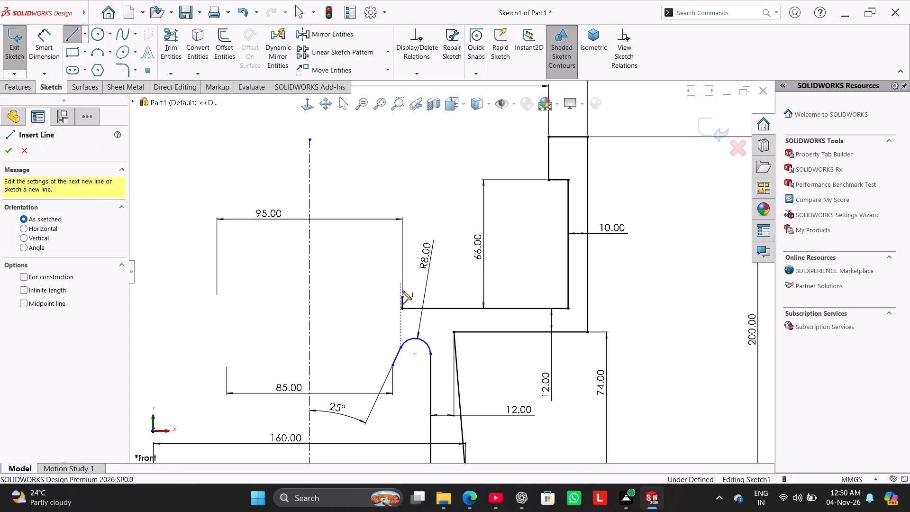
{"action": "left_click", "coordinate": [402, 298]}
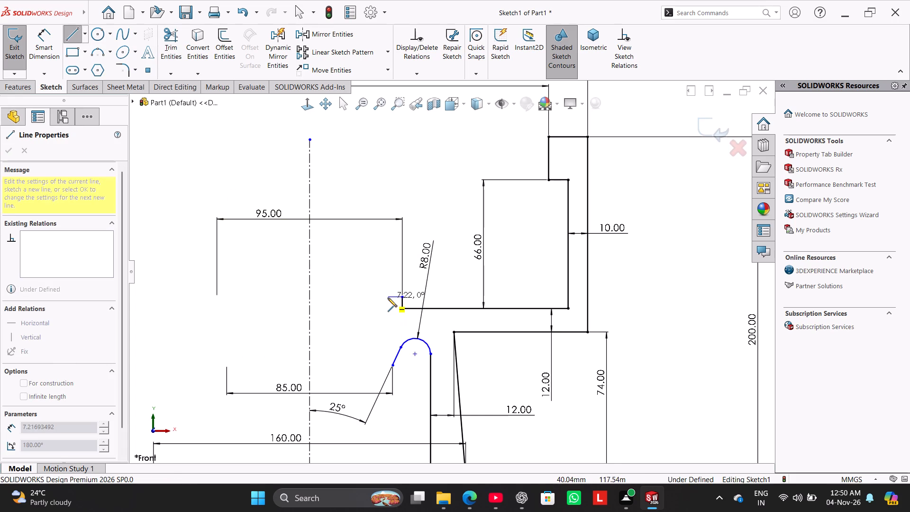
{"action": "left_click", "coordinate": [388, 298]}
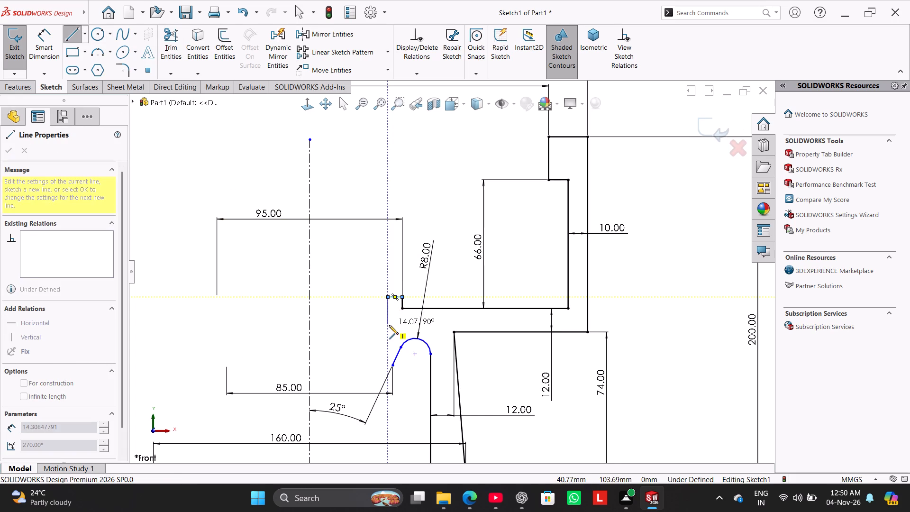
{"action": "left_click", "coordinate": [389, 326]}
{"action": "left_click", "coordinate": [374, 326]}
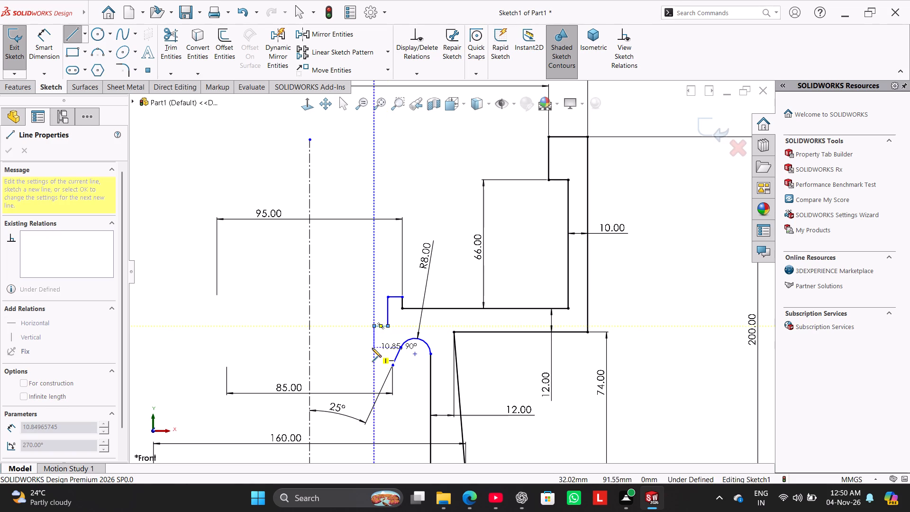
{"action": "left_click", "coordinate": [372, 348]}
{"action": "left_click", "coordinate": [356, 348]}
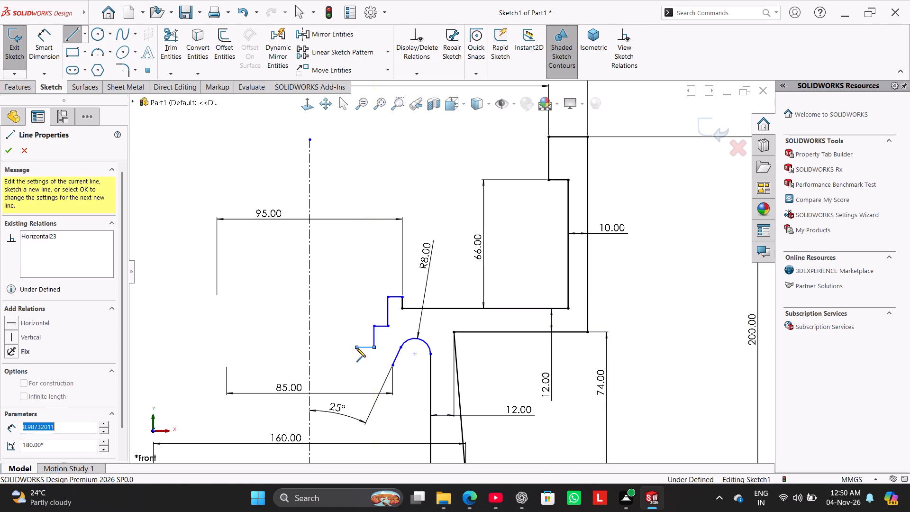
{"action": "left_click", "coordinate": [359, 366]}
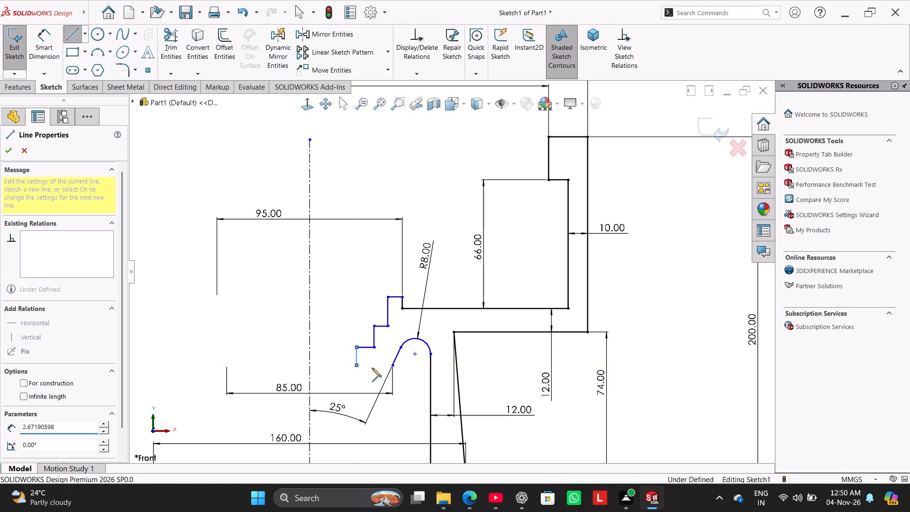
{"action": "left_click", "coordinate": [392, 365]}
{"action": "right_click", "coordinate": [362, 181]}
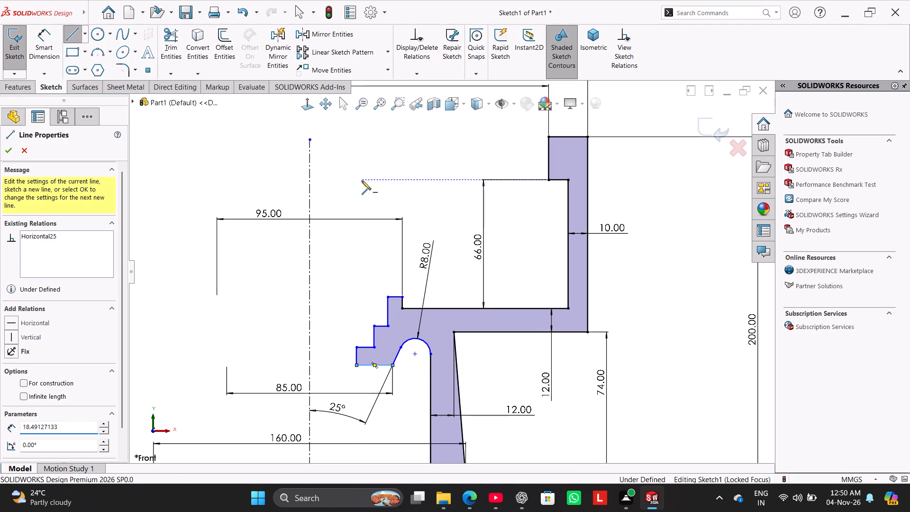
{"action": "left_click", "coordinate": [373, 188]}
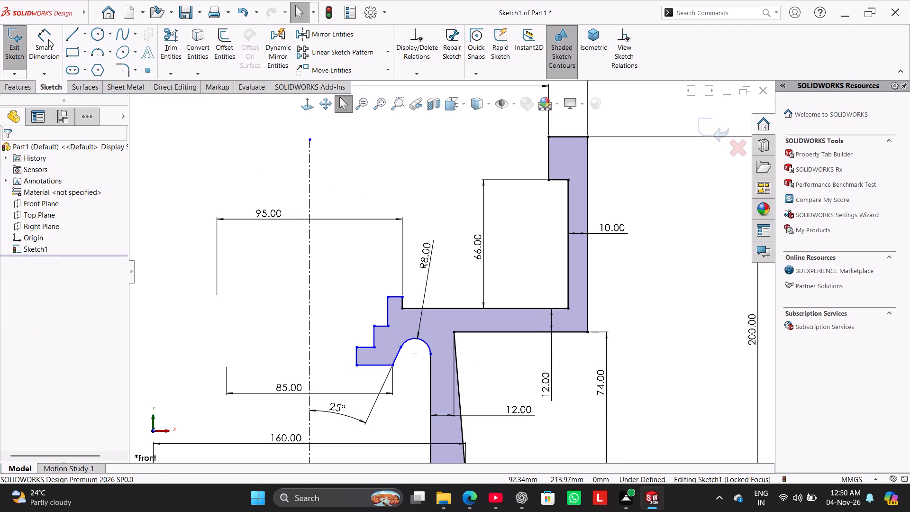
Dimension the uppermost vertical line of the new staircase about the centerline as an 80 mm diameter.
{"action": "left_click", "coordinate": [48, 39]}
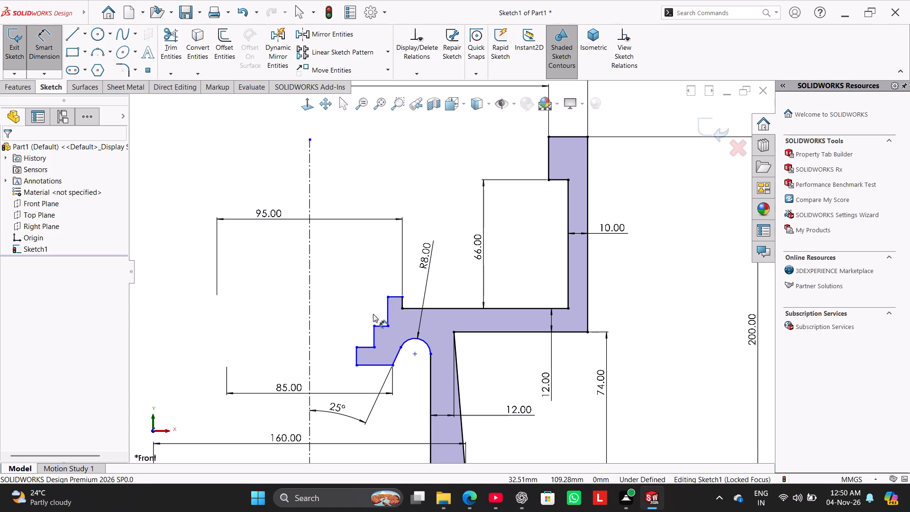
{"action": "left_click", "coordinate": [385, 305]}
{"action": "left_click", "coordinate": [309, 292]}
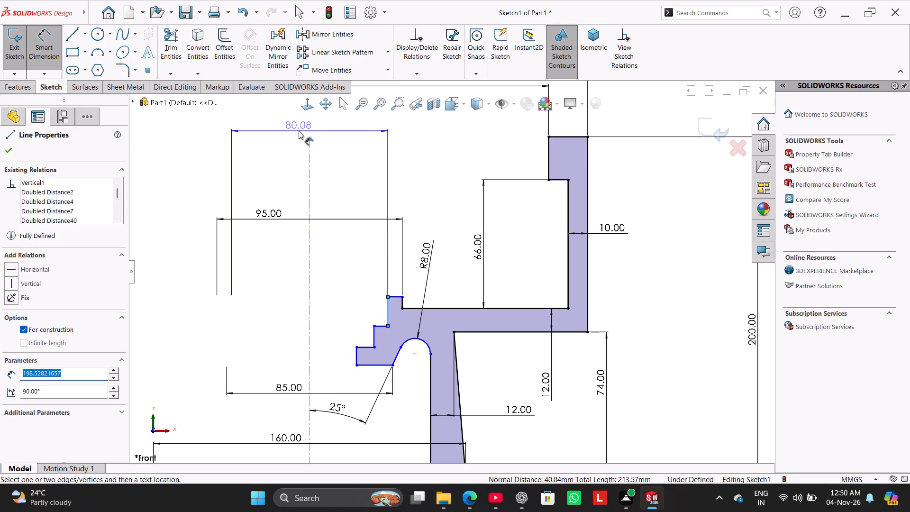
{"action": "left_click", "coordinate": [299, 131]}
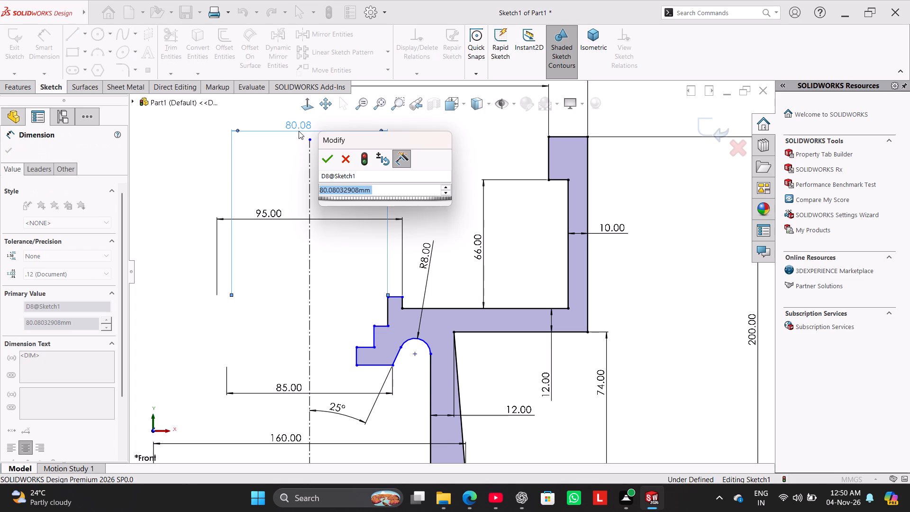
{"action": "type", "text": "80"}
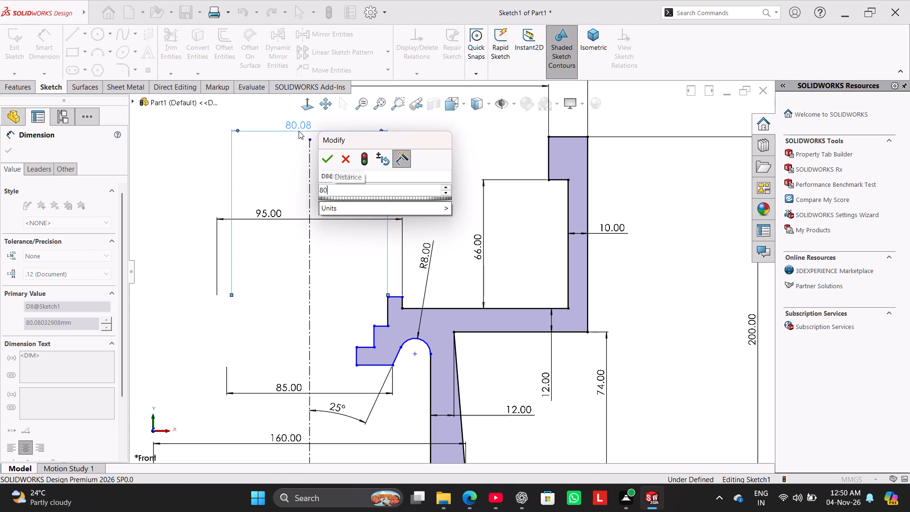
{"action": "key", "text": "Return"}
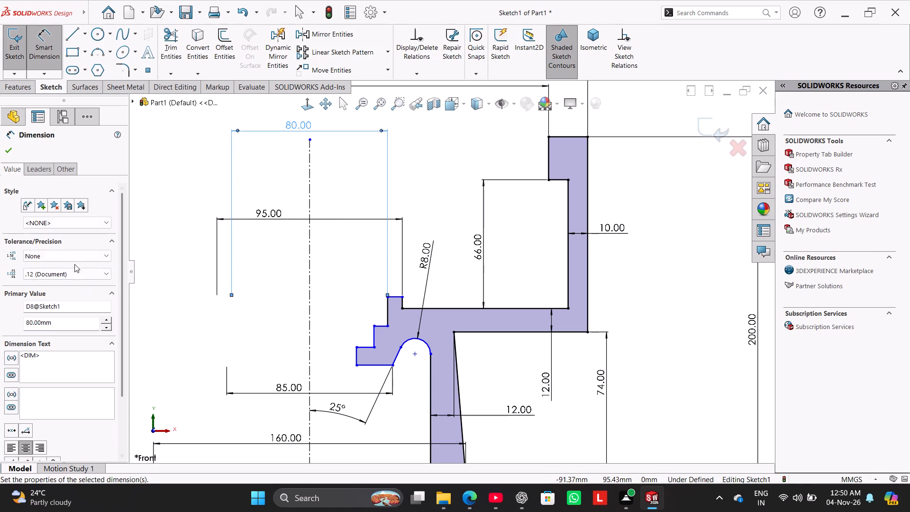
Give the 80 mm diameter a bilateral tolerance of +0.03 mm and 0.00 mm.
{"action": "left_click", "coordinate": [73, 258]}
{"action": "left_click", "coordinate": [73, 278]}
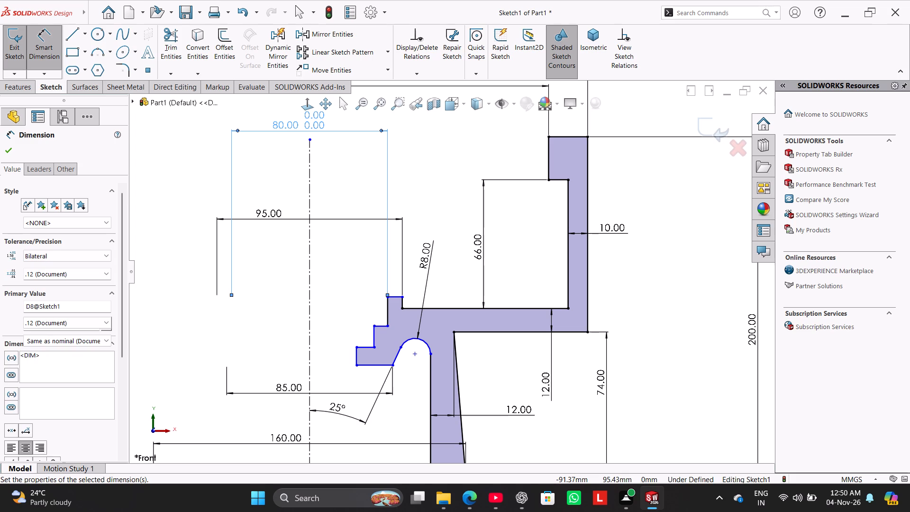
{"action": "double_click", "coordinate": [72, 278]}
{"action": "type", "text": "0.03"}
{"action": "key", "text": "Return"}
{"action": "scroll", "coordinate": [313, 193], "scroll_direction": "up", "scroll_amount": 4}
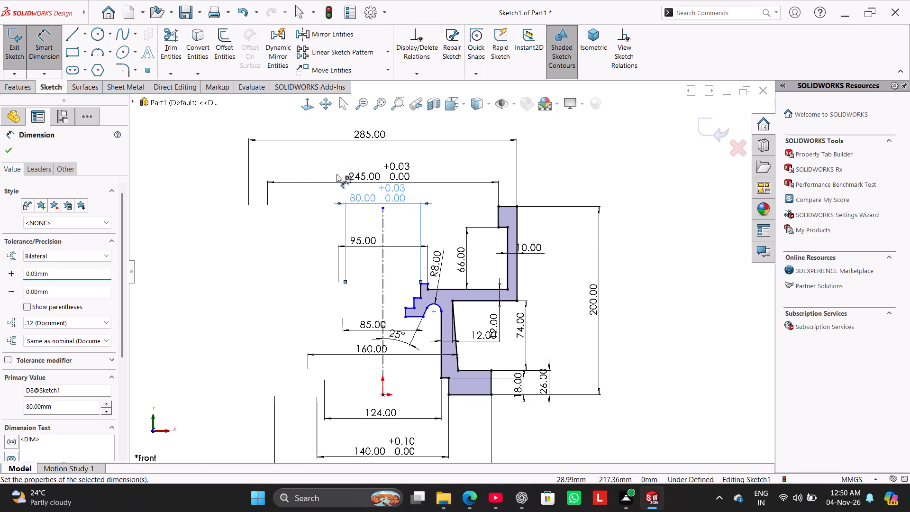
{"action": "scroll", "coordinate": [343, 173], "scroll_direction": "down", "scroll_amount": 2}
{"action": "right_click", "coordinate": [293, 162]}
{"action": "left_click", "coordinate": [320, 188]}
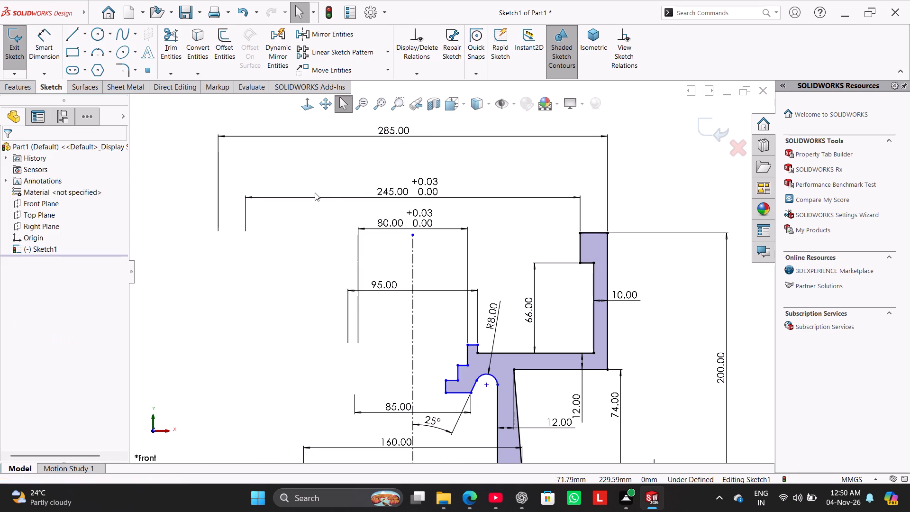
Change the 245 mm diameter's upper tolerance to +0.125 mm and set the dimension precision to three decimals (.123).
{"action": "left_click", "coordinate": [426, 180]}
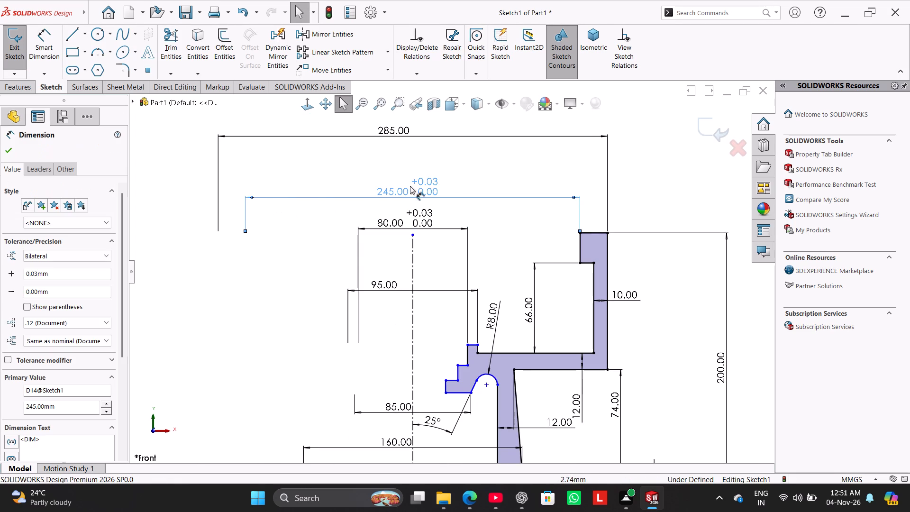
{"action": "double_click", "coordinate": [63, 275]}
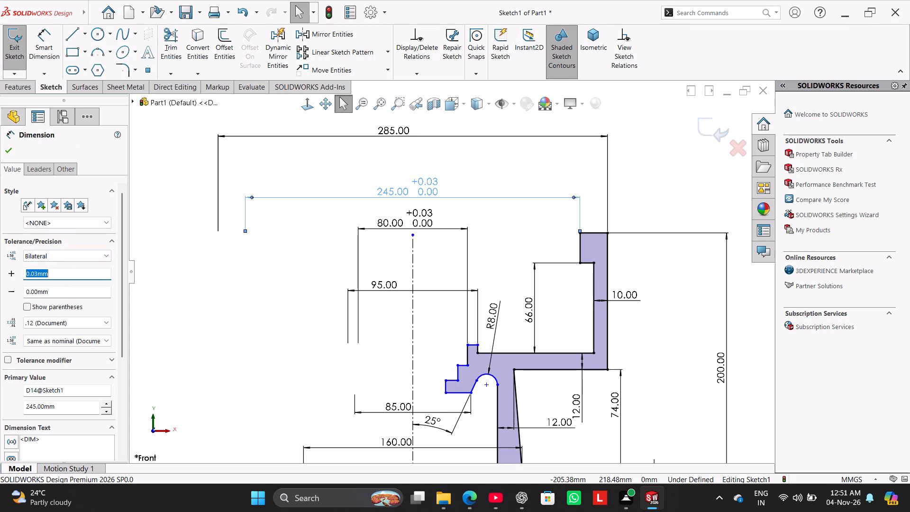
{"action": "type", "text": "0.125"}
{"action": "key", "text": "Return"}
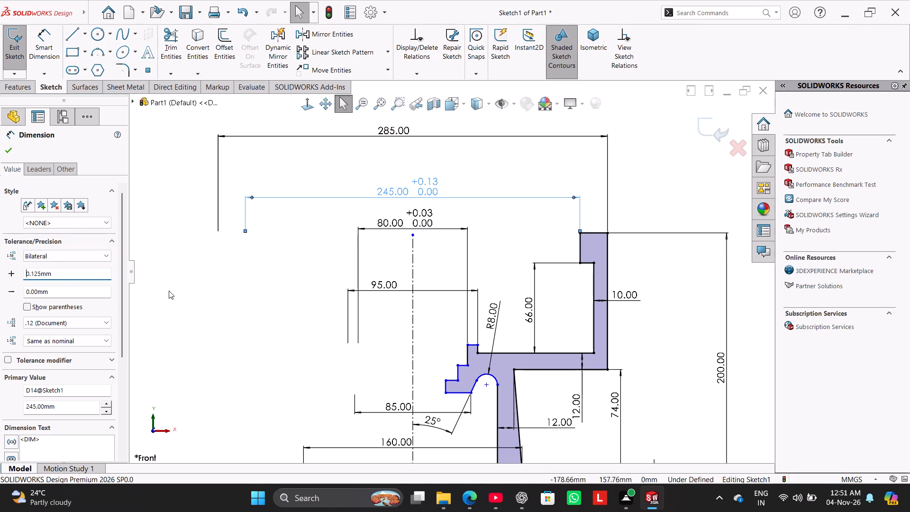
{"action": "left_click", "coordinate": [101, 319]}
{"action": "left_click", "coordinate": [87, 353]}
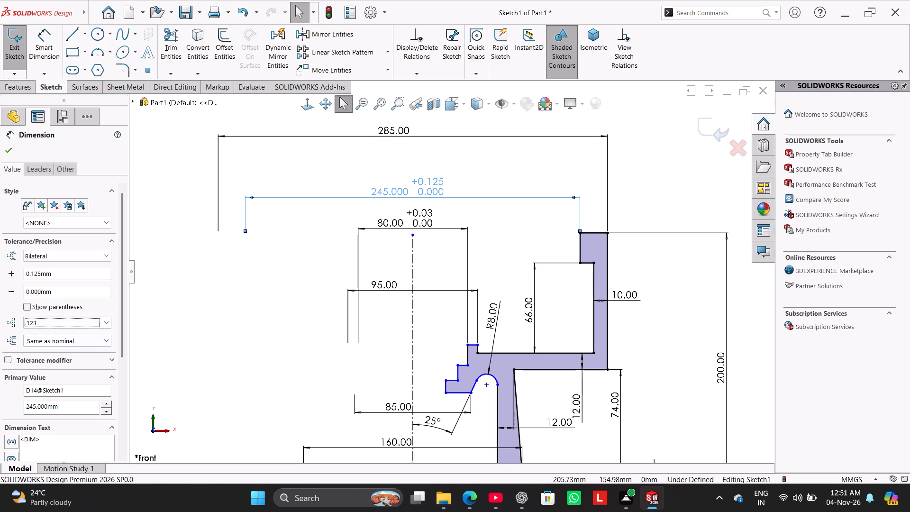
{"action": "left_click", "coordinate": [9, 153]}
{"action": "left_click", "coordinate": [185, 319]}
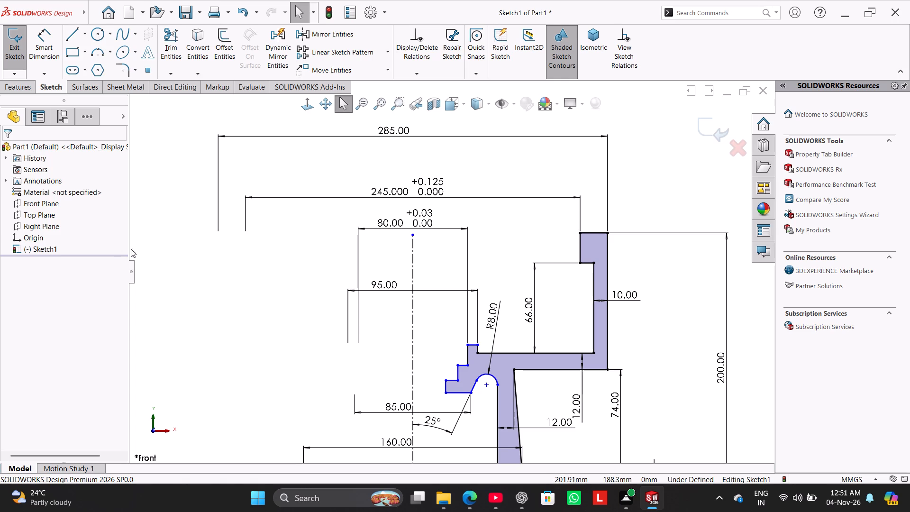
Set the 245 mm diameter's tolerance precision to three decimals (.123) and its primary unit precision to one decimal (.1).
{"action": "left_click", "coordinate": [402, 191]}
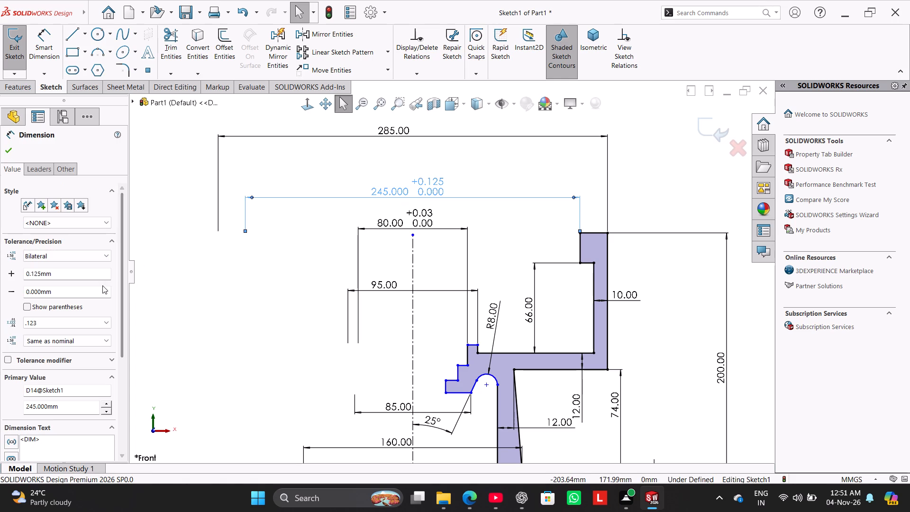
{"action": "left_click_drag", "start_coordinate": [118, 265], "coordinate": [119, 272]}
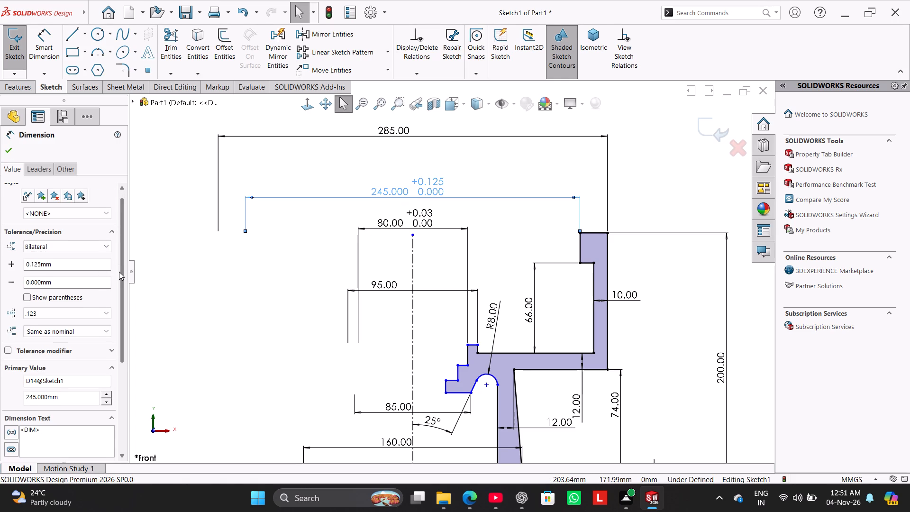
{"action": "left_click_drag", "start_coordinate": [119, 272], "coordinate": [119, 278]}
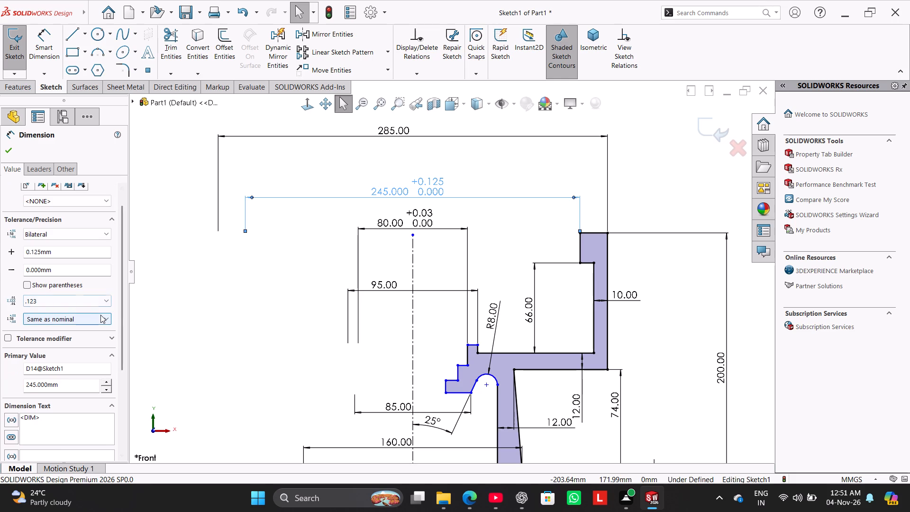
{"action": "left_click", "coordinate": [100, 315]}
{"action": "left_click", "coordinate": [96, 328]}
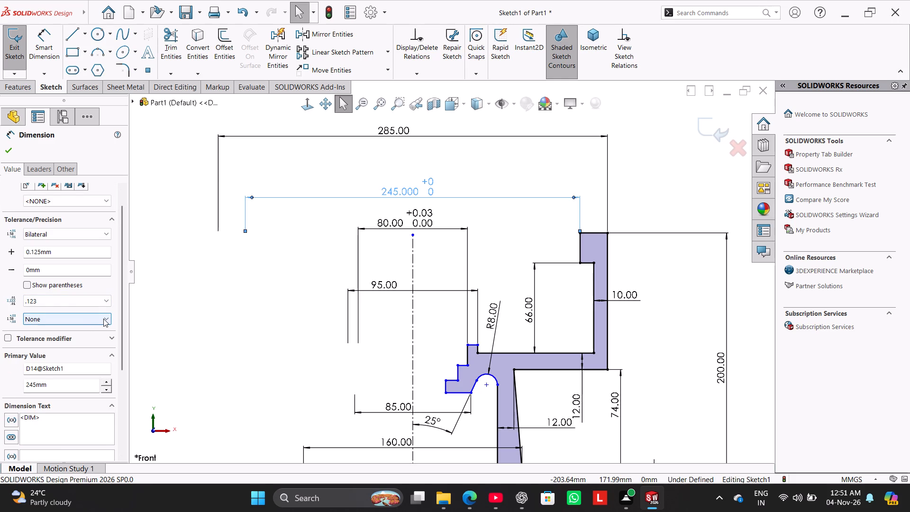
{"action": "left_click", "coordinate": [104, 319]}
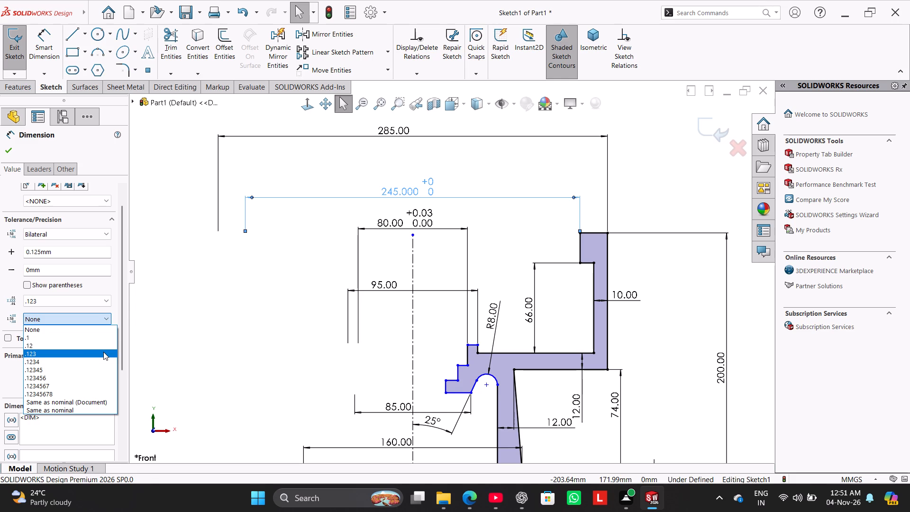
{"action": "left_click", "coordinate": [103, 352]}
{"action": "left_click", "coordinate": [102, 298]}
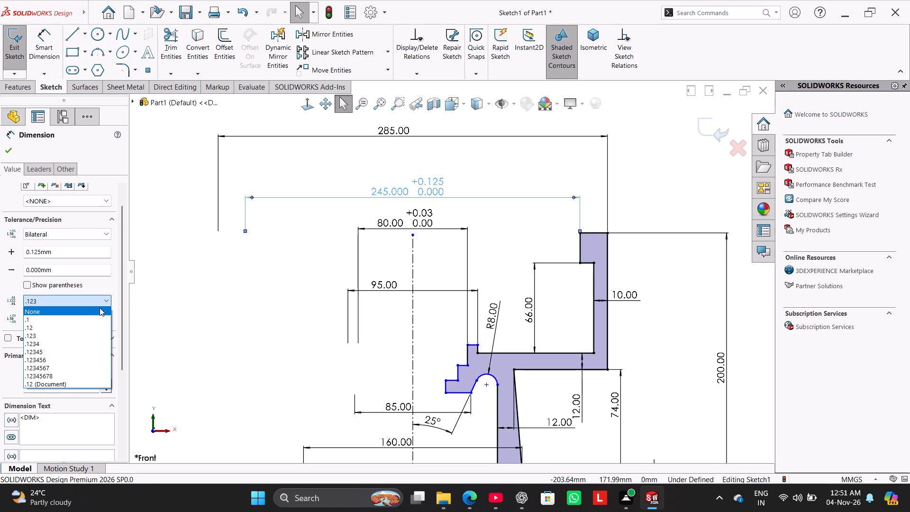
{"action": "left_click", "coordinate": [96, 318]}
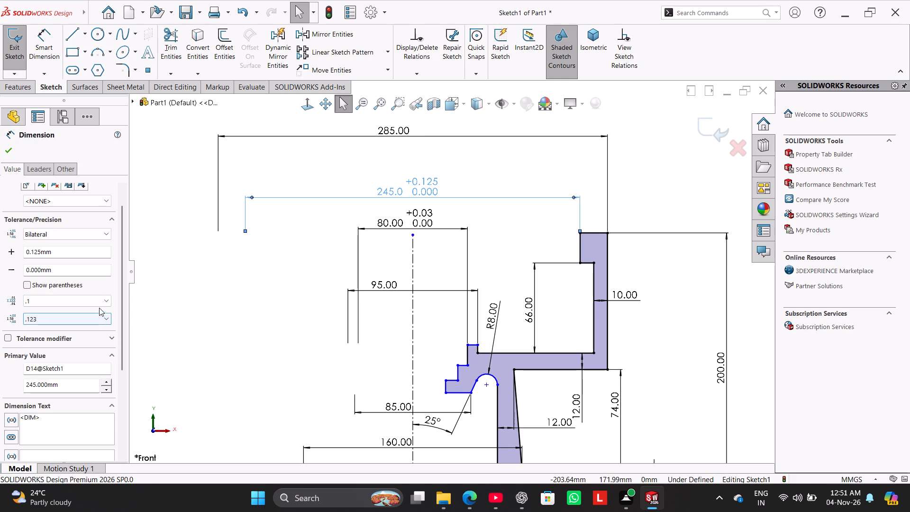
{"action": "left_click", "coordinate": [10, 151]}
{"action": "left_click", "coordinate": [171, 317]}
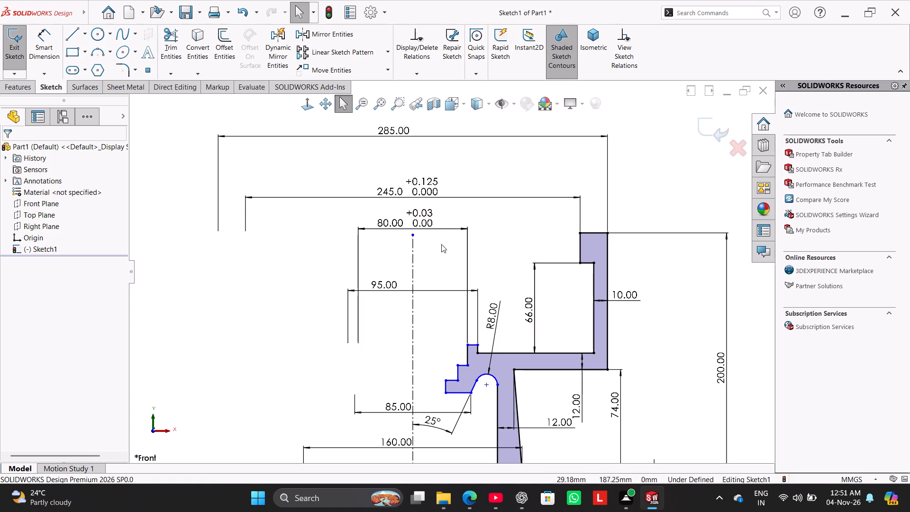
Make the centerline's top endpoint coincident with the profile's uppermost horizontal edge.
{"action": "left_click_drag", "start_coordinate": [413, 235], "coordinate": [418, 240]}
{"action": "left_click", "coordinate": [266, 289]}
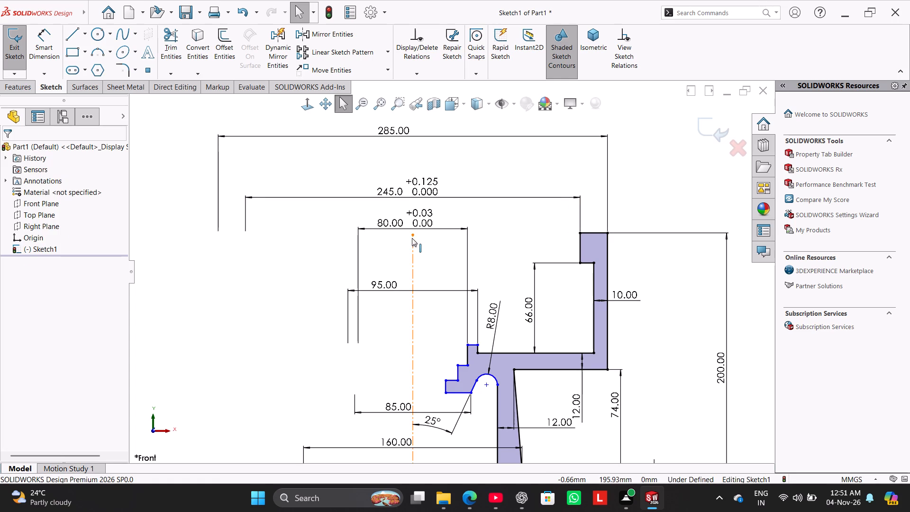
{"action": "left_click", "coordinate": [412, 233]}
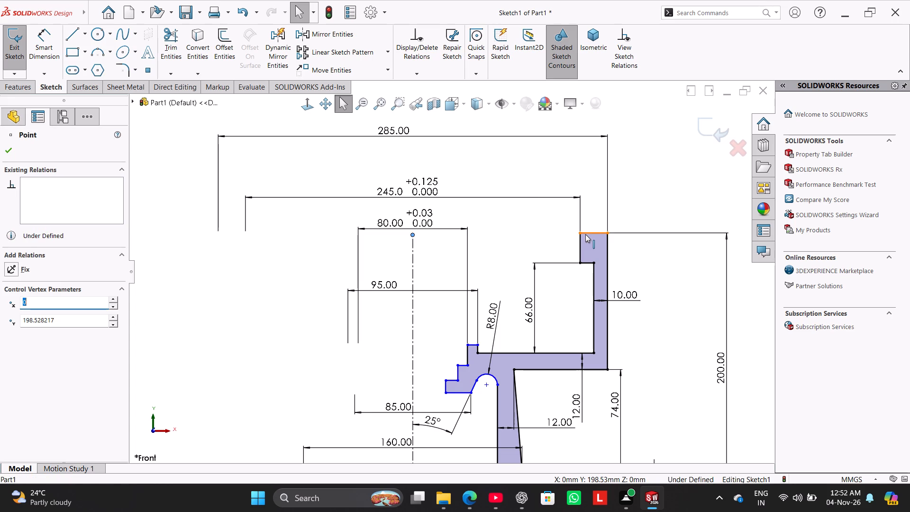
{"action": "left_click", "coordinate": [585, 234], "text": "ctrl"}
{"action": "left_click", "coordinate": [38, 331]}
{"action": "left_click", "coordinate": [187, 302]}
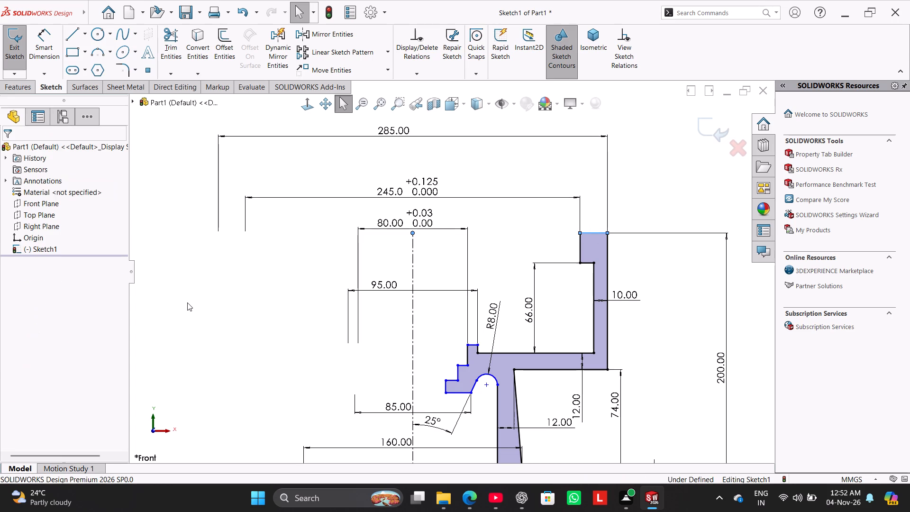
Dimension the vertical distance between the inner staircase's top edge and its lowest step edge as 29 mm.
{"action": "left_click", "coordinate": [47, 48]}
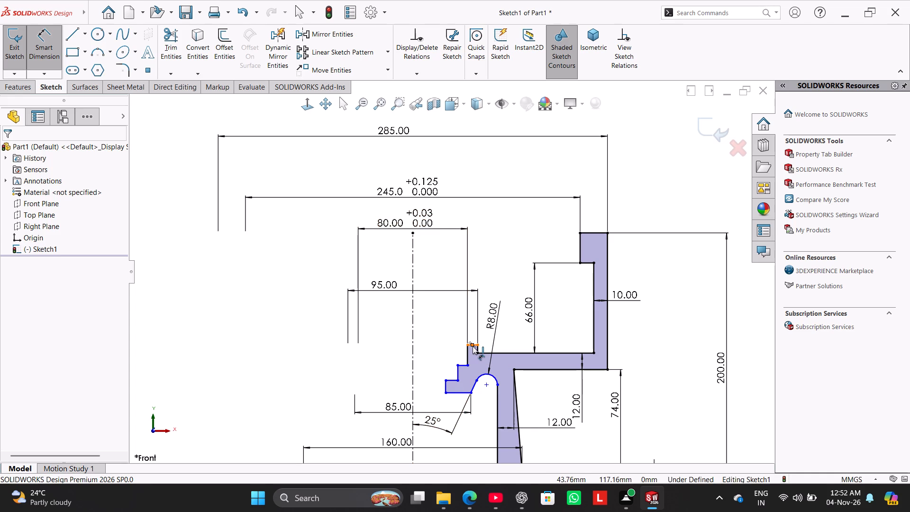
{"action": "left_click", "coordinate": [473, 346]}
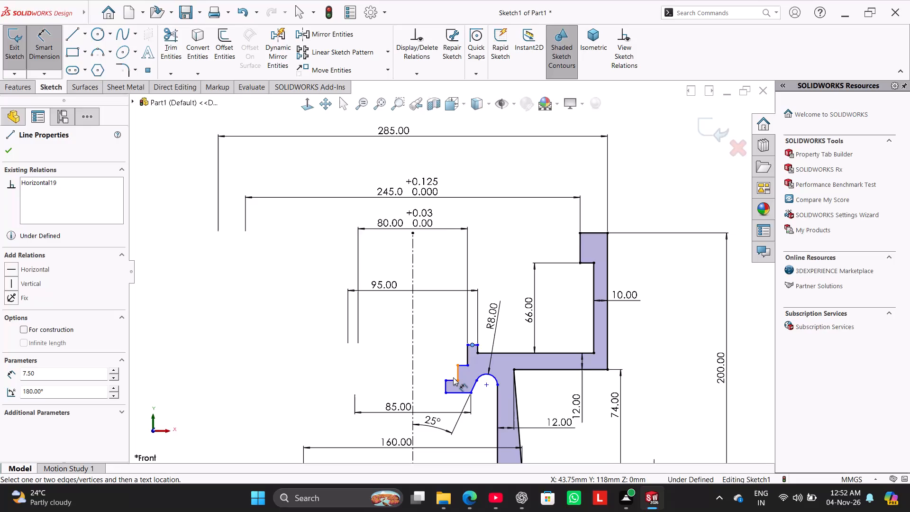
{"action": "left_click", "coordinate": [451, 383]}
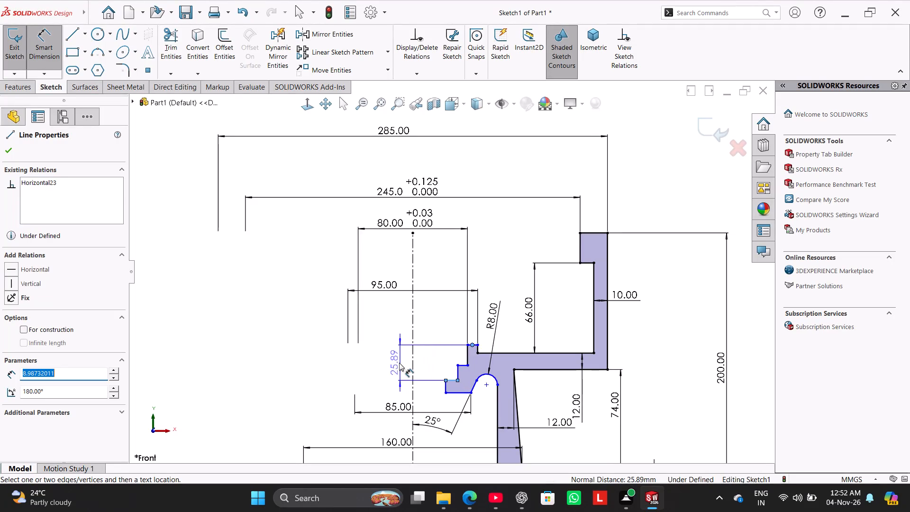
{"action": "left_click", "coordinate": [399, 363]}
{"action": "type", "text": "29"}
{"action": "key", "text": "Return"}
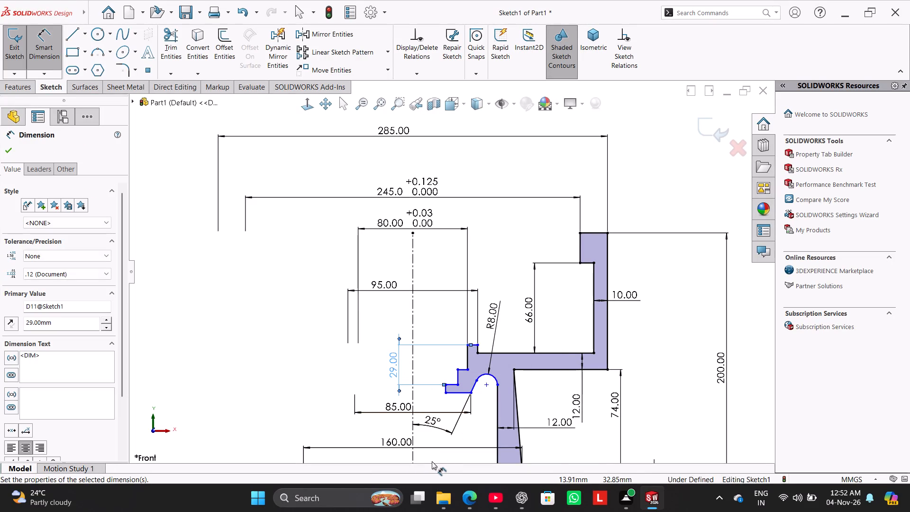
Dimension the innermost vertical line of the staircase about the centerline as a 46 mm diameter.
{"action": "left_click", "coordinate": [446, 389]}
{"action": "left_click", "coordinate": [413, 397]}
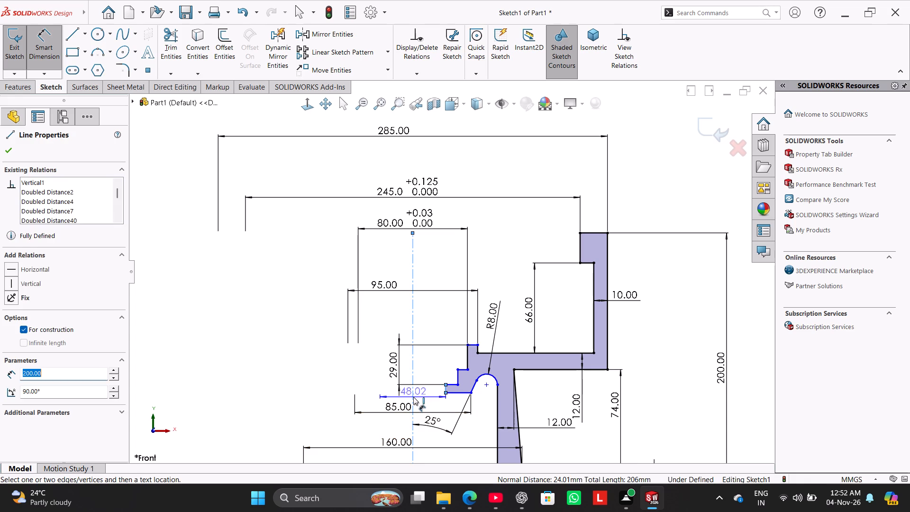
{"action": "left_click", "coordinate": [408, 366]}
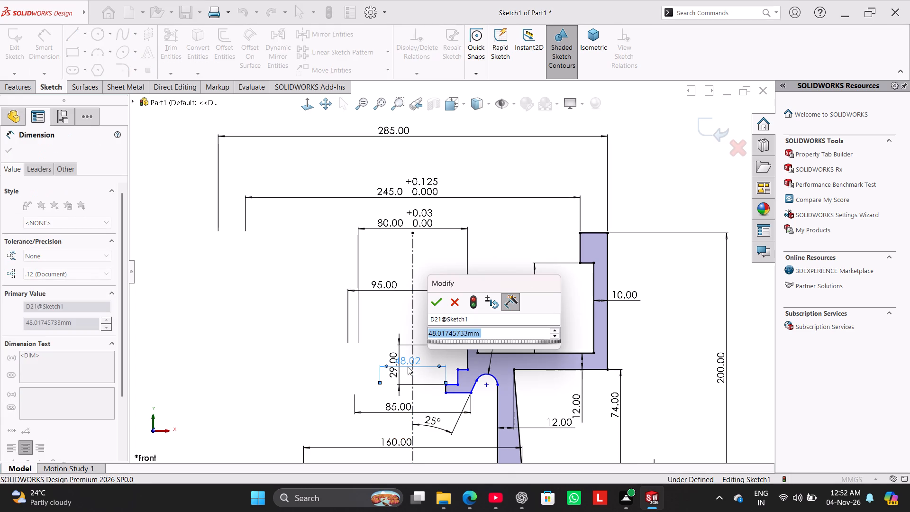
{"action": "type", "text": "46"}
{"action": "key", "text": "Return"}
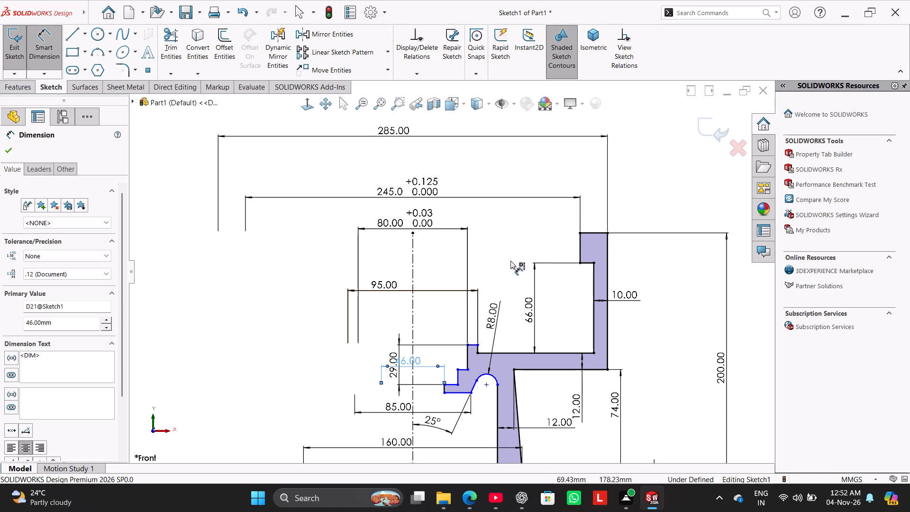
Dimension the vertical distance from the profile's uppermost edge to the staircase's middle step edge as 98 mm.
{"action": "left_click", "coordinate": [588, 233]}
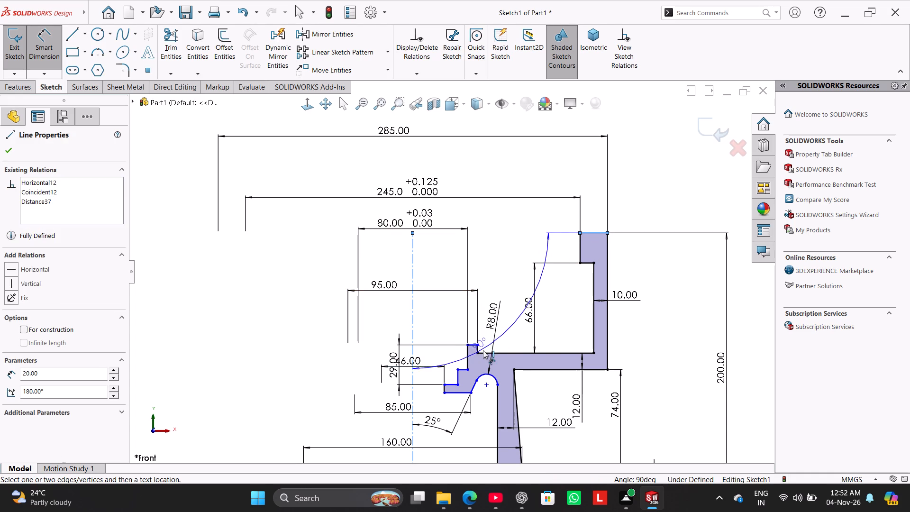
{"action": "left_click", "coordinate": [462, 370]}
{"action": "left_click", "coordinate": [672, 305]}
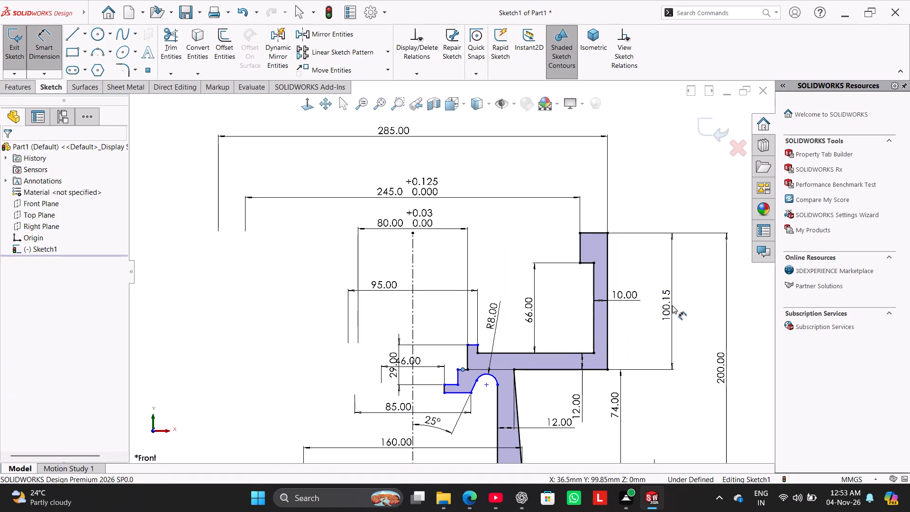
{"action": "key", "text": "9"}
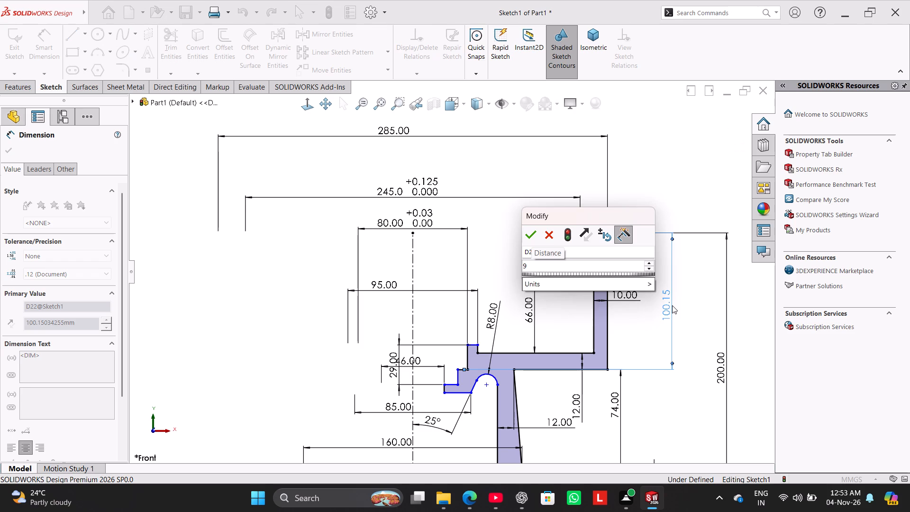
{"action": "key", "text": "8"}
{"action": "key", "text": "Return"}
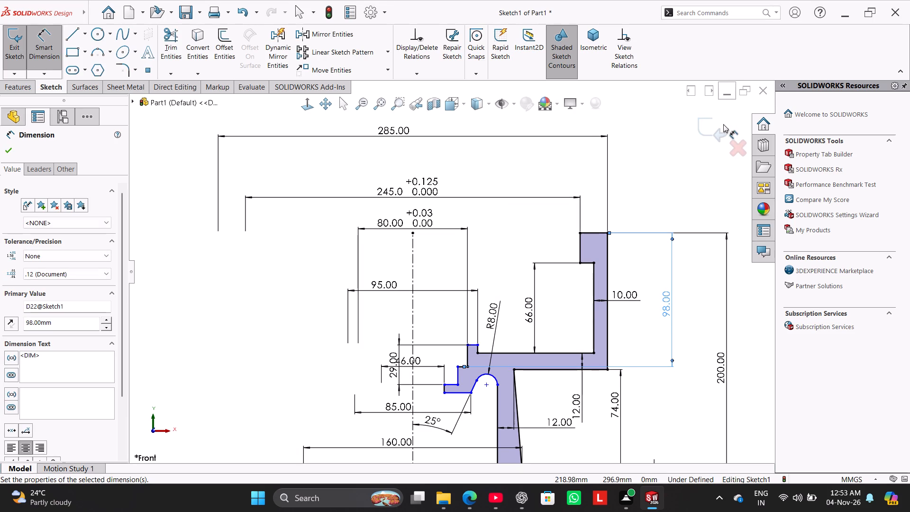
{"action": "right_click", "coordinate": [263, 311]}
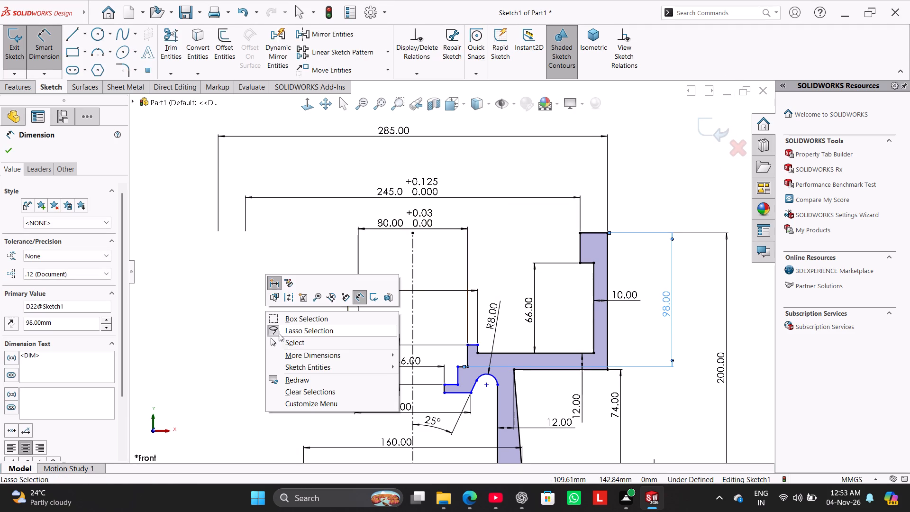
{"action": "left_click", "coordinate": [285, 339]}
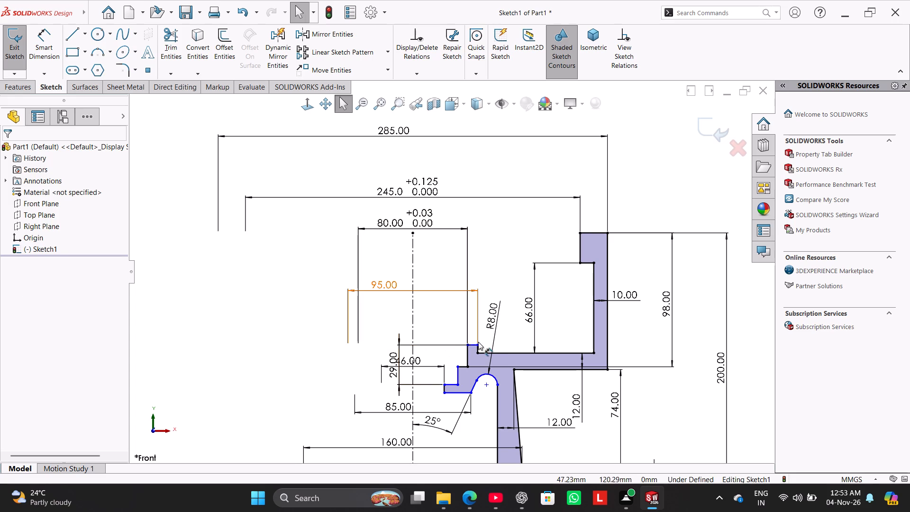
{"action": "right_click", "coordinate": [265, 337]}
{"action": "left_click", "coordinate": [225, 336]}
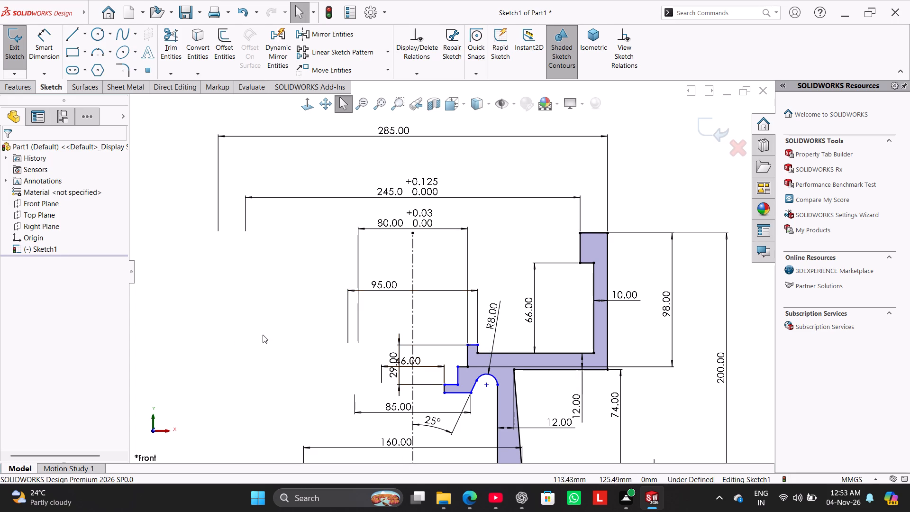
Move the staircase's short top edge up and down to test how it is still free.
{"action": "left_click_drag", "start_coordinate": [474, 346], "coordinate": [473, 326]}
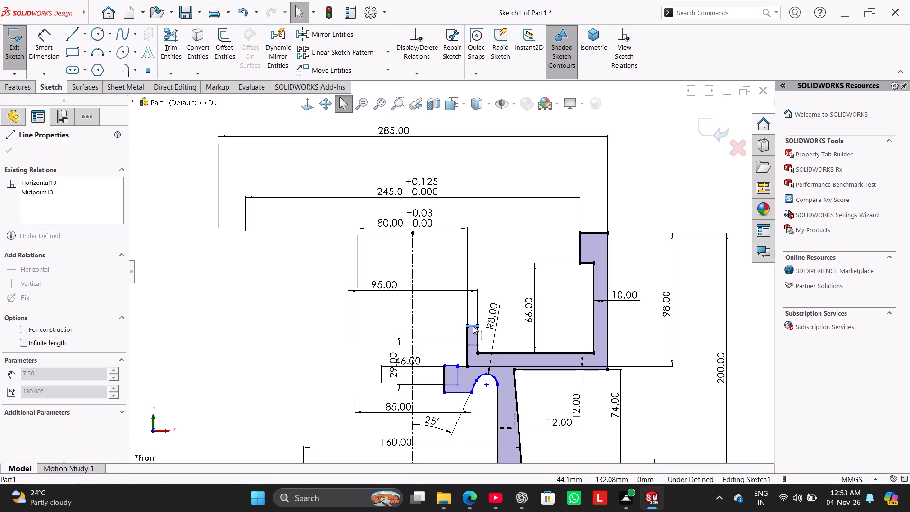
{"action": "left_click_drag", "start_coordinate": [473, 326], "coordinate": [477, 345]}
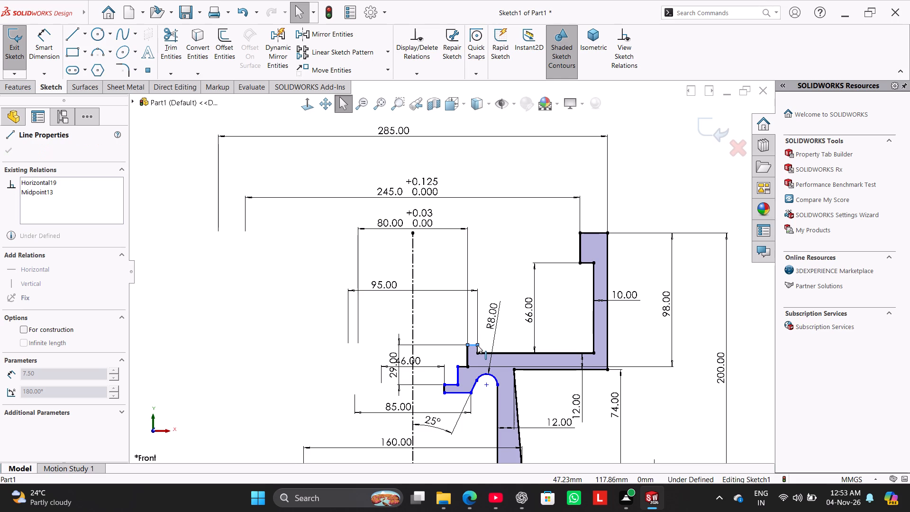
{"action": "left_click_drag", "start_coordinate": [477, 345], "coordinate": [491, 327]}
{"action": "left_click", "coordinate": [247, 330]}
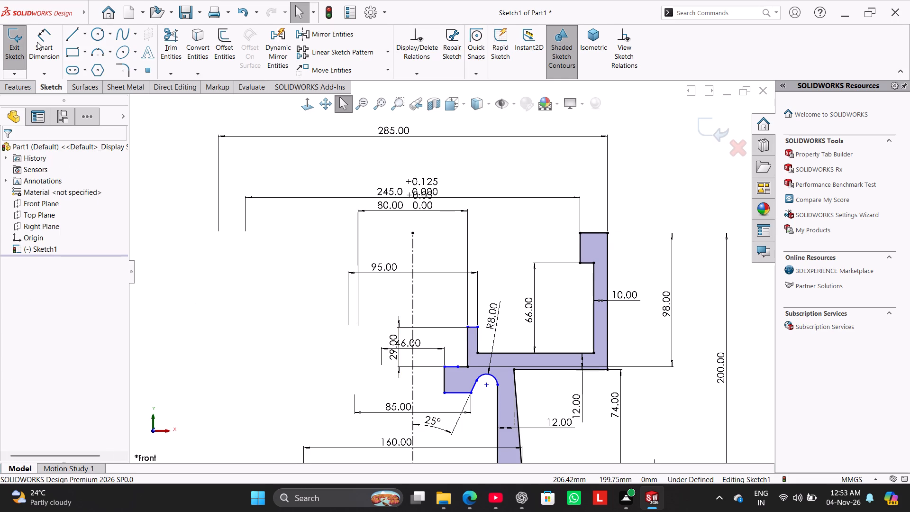
Dimension the vertical distance between the staircase's bottom edge and its short top edge as 35 mm.
{"action": "left_click", "coordinate": [43, 45]}
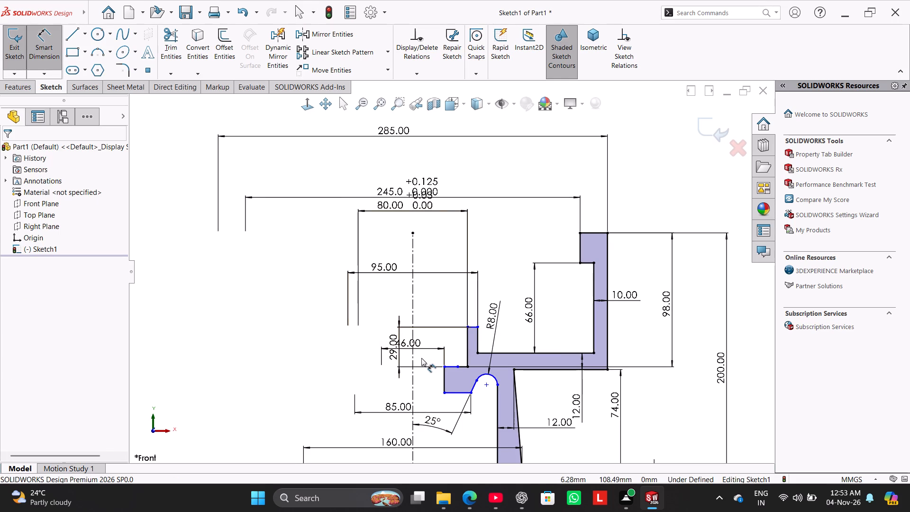
{"action": "left_click", "coordinate": [455, 392]}
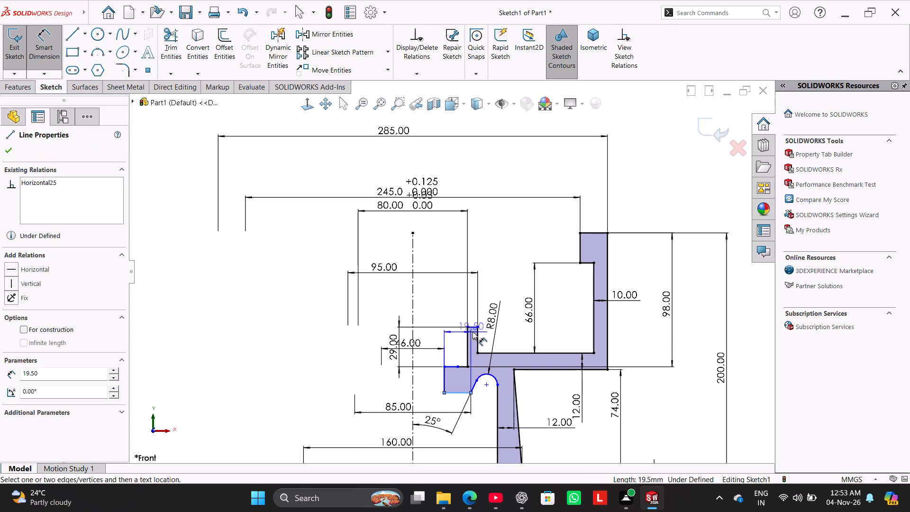
{"action": "left_click", "coordinate": [473, 328]}
{"action": "left_click", "coordinate": [648, 347]}
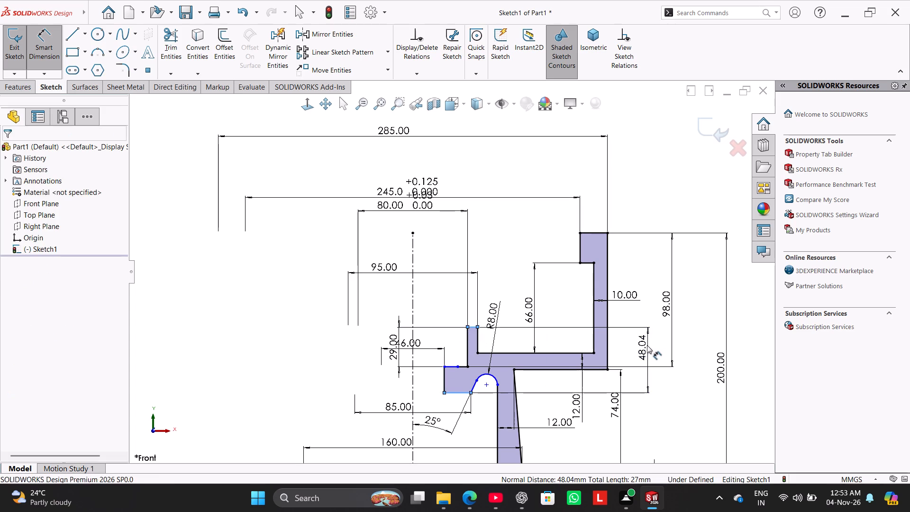
{"action": "type", "text": "35"}
{"action": "key", "text": "Return"}
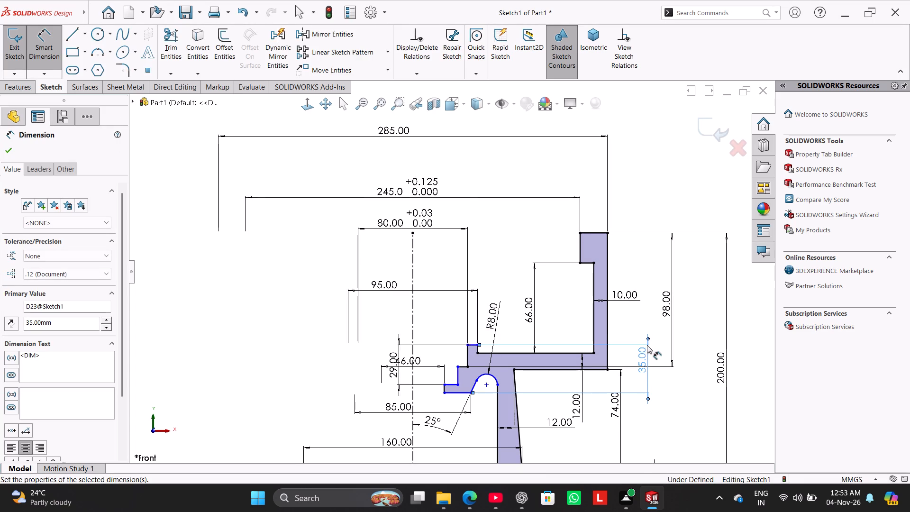
{"action": "right_click", "coordinate": [189, 338]}
{"action": "left_click", "coordinate": [215, 369]}
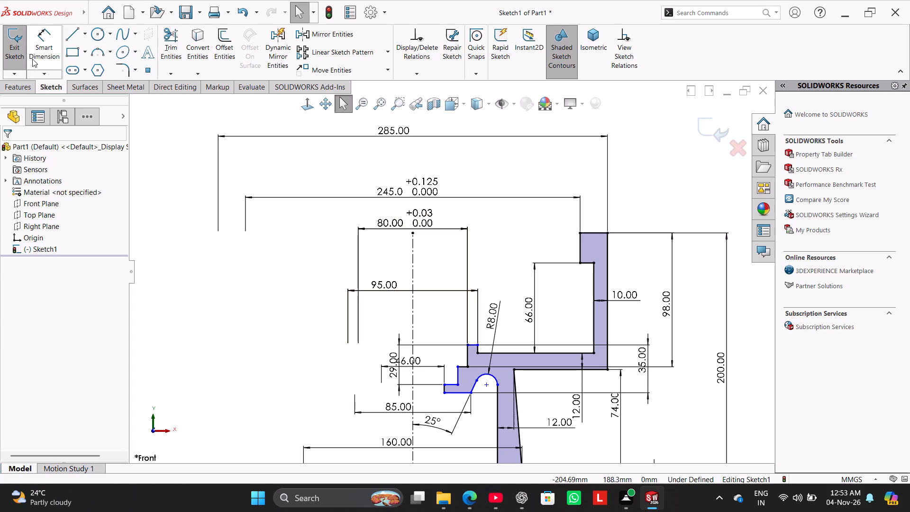
Dimension the vertical distance from the staircase's short top edge to the profile's uppermost edge, keeping the proposed value.
{"action": "left_click", "coordinate": [39, 47]}
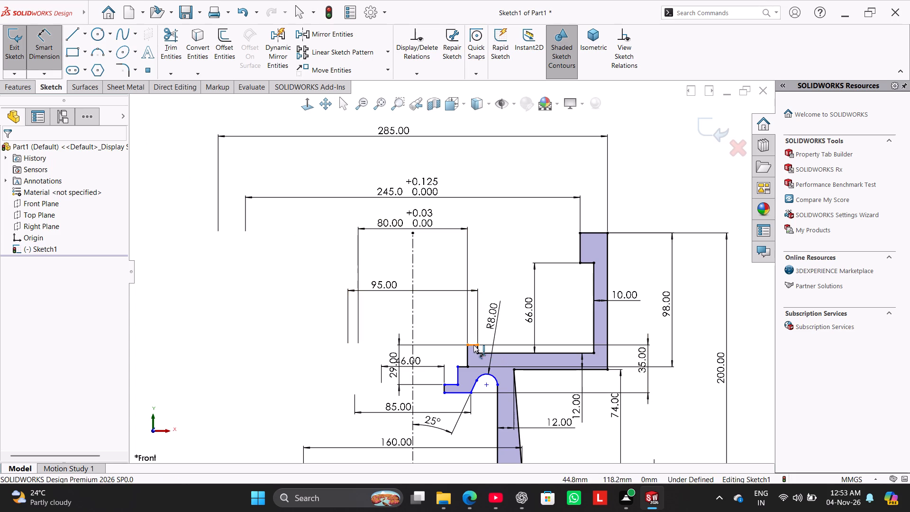
{"action": "left_click", "coordinate": [473, 345]}
{"action": "left_click", "coordinate": [587, 232]}
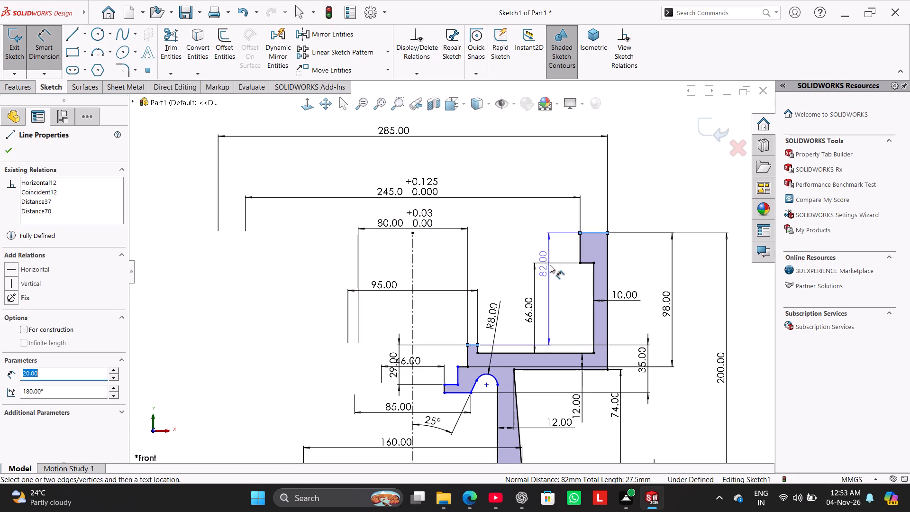
{"action": "left_click", "coordinate": [552, 267]}
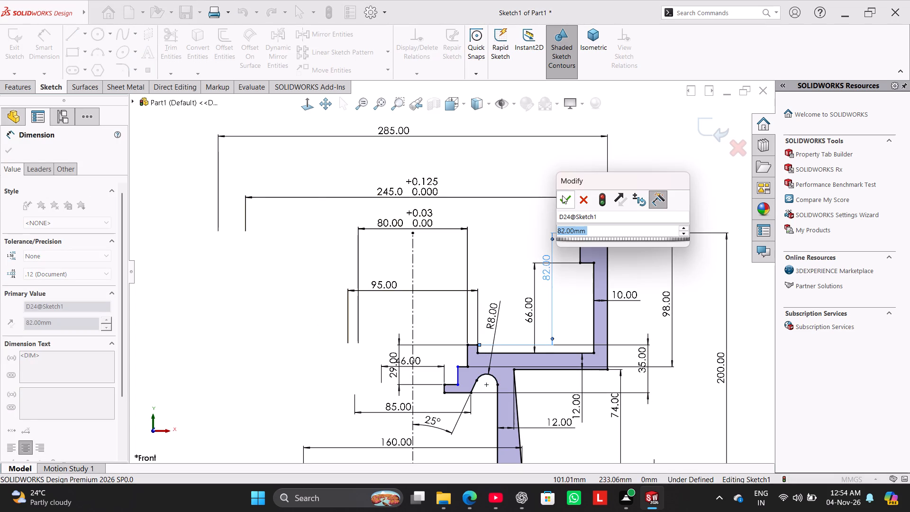
{"action": "left_click", "coordinate": [562, 195]}
{"action": "right_click", "coordinate": [253, 305]}
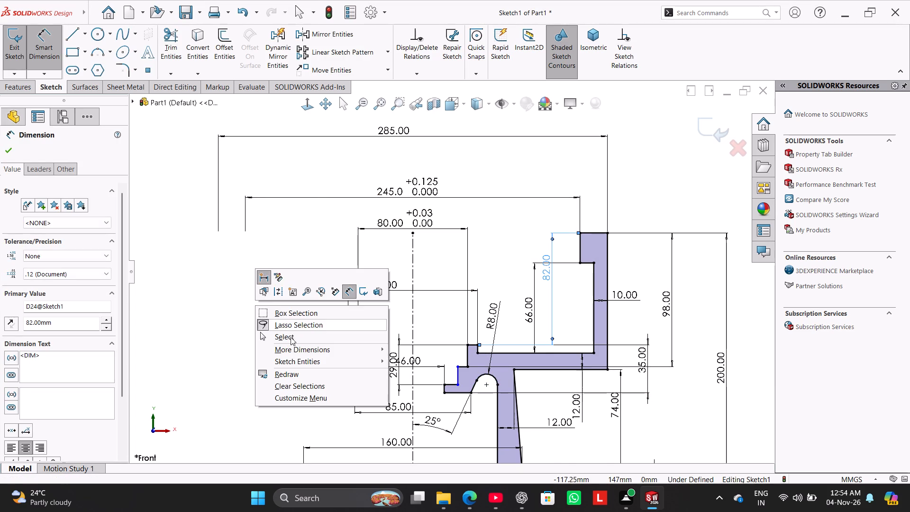
{"action": "left_click", "coordinate": [291, 337]}
Shift the staircase's middle vertical line sideways to about 31 mm from the centerline to test its freedom.
{"action": "left_click_drag", "start_coordinate": [459, 375], "coordinate": [470, 374]}
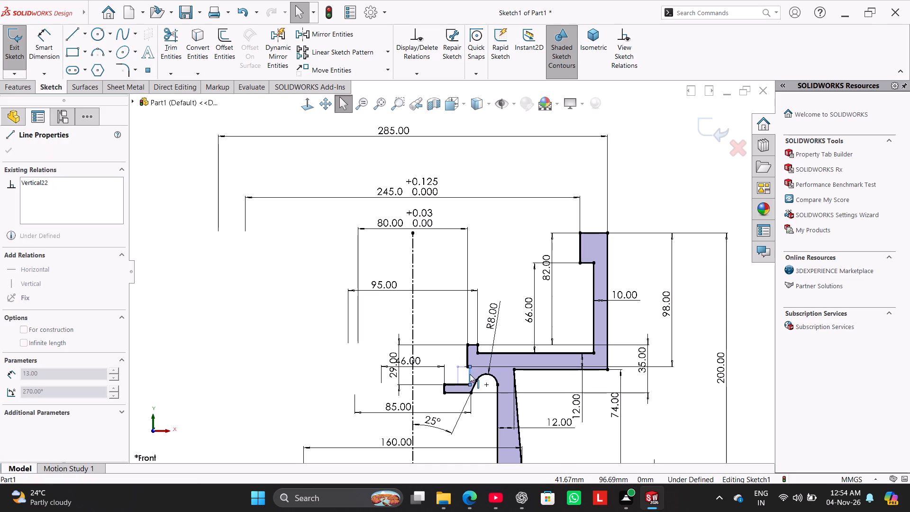
{"action": "left_click_drag", "start_coordinate": [470, 374], "coordinate": [455, 374]}
{"action": "left_click", "coordinate": [244, 355]}
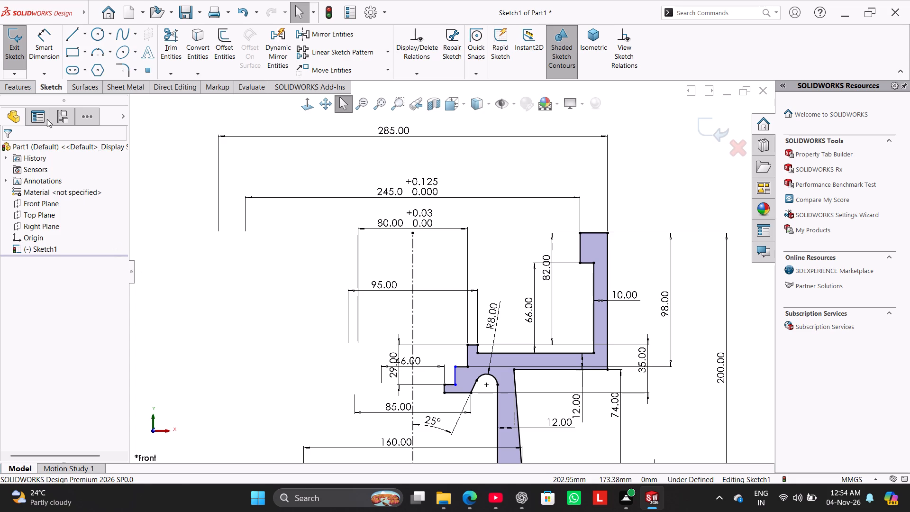
Dimension the staircase's middle vertical line about the centerline as a 72 mm diameter.
{"action": "left_click", "coordinate": [35, 47]}
{"action": "scroll", "coordinate": [534, 410], "scroll_direction": "up", "scroll_amount": 2}
{"action": "scroll", "coordinate": [488, 402], "scroll_direction": "up", "scroll_amount": 2}
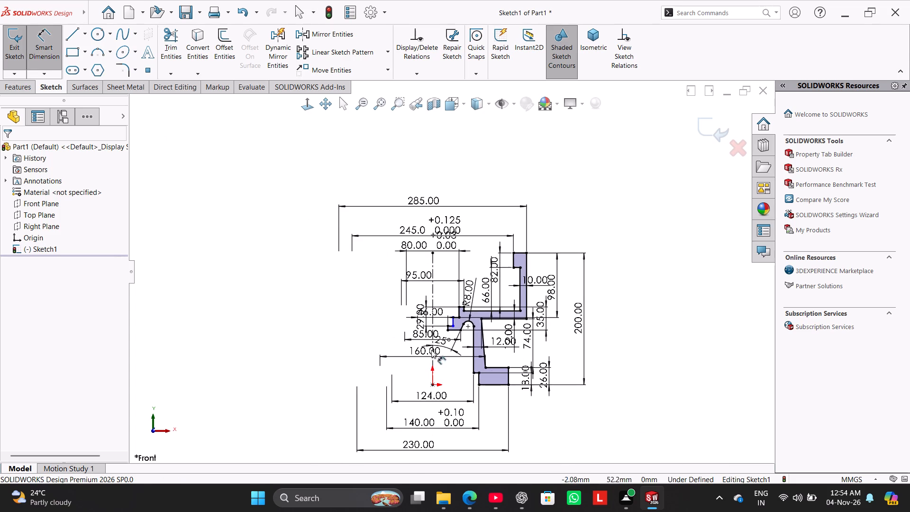
{"action": "scroll", "coordinate": [463, 320], "scroll_direction": "down", "scroll_amount": 6}
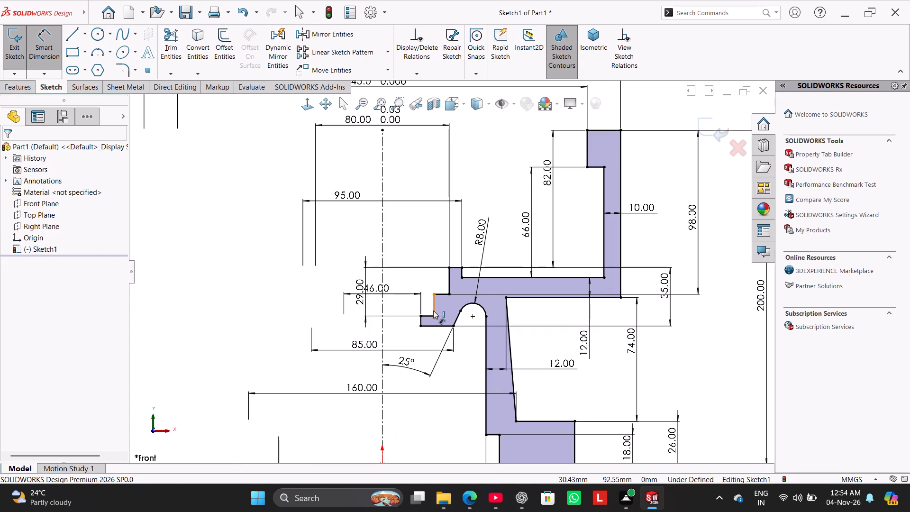
{"action": "left_click", "coordinate": [433, 311]}
{"action": "scroll", "coordinate": [454, 376], "scroll_direction": "up", "scroll_amount": 3}
{"action": "left_click_drag", "start_coordinate": [412, 322], "coordinate": [414, 327]}
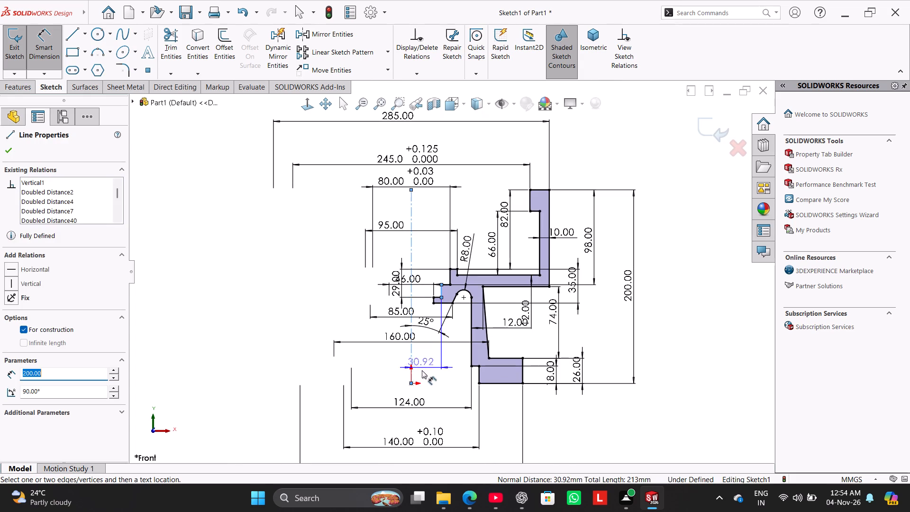
{"action": "left_click", "coordinate": [401, 374]}
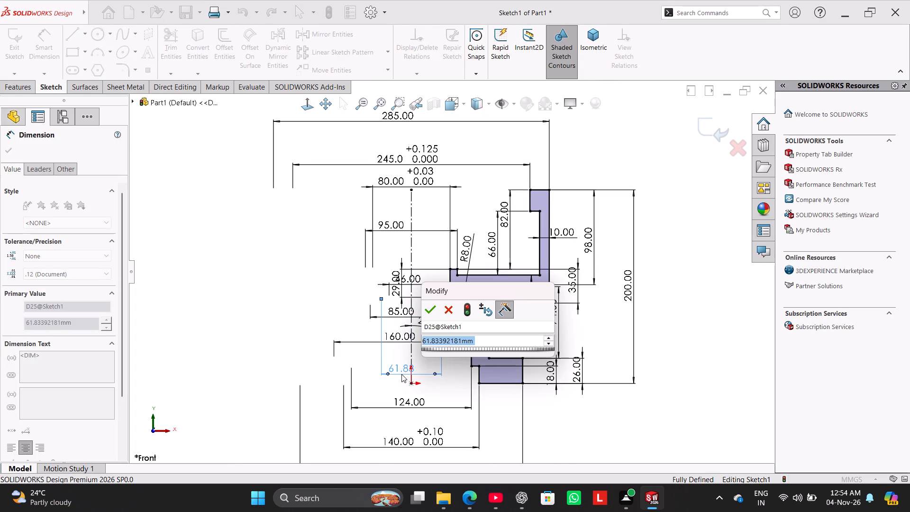
{"action": "type", "text": "72"}
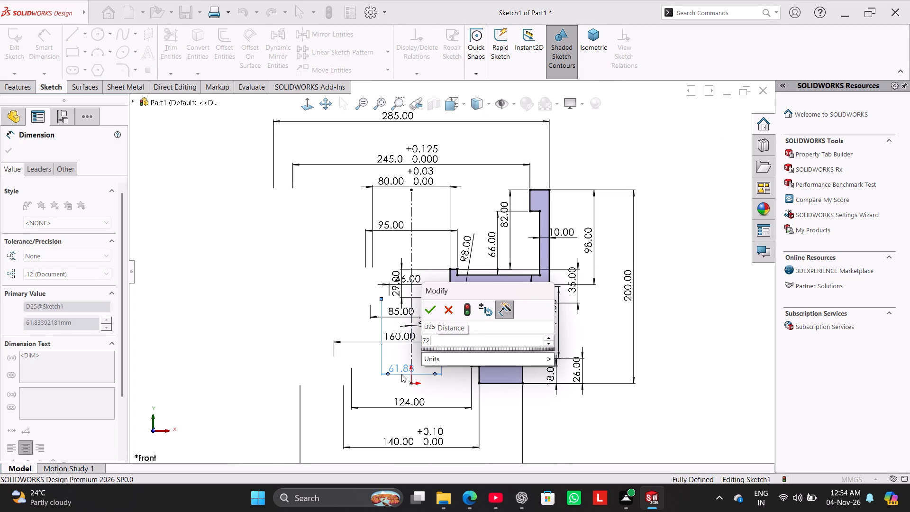
{"action": "key", "text": "Return"}
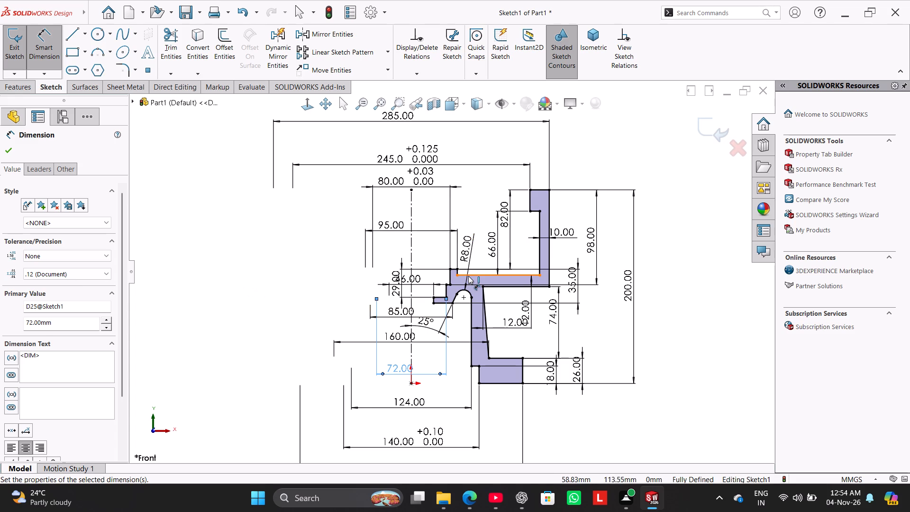
Give the 72 mm diameter a bilateral tolerance of +0.074 mm and 0, with tolerance precision of three decimals.
{"action": "scroll", "coordinate": [468, 276], "scroll_direction": "down", "scroll_amount": 5}
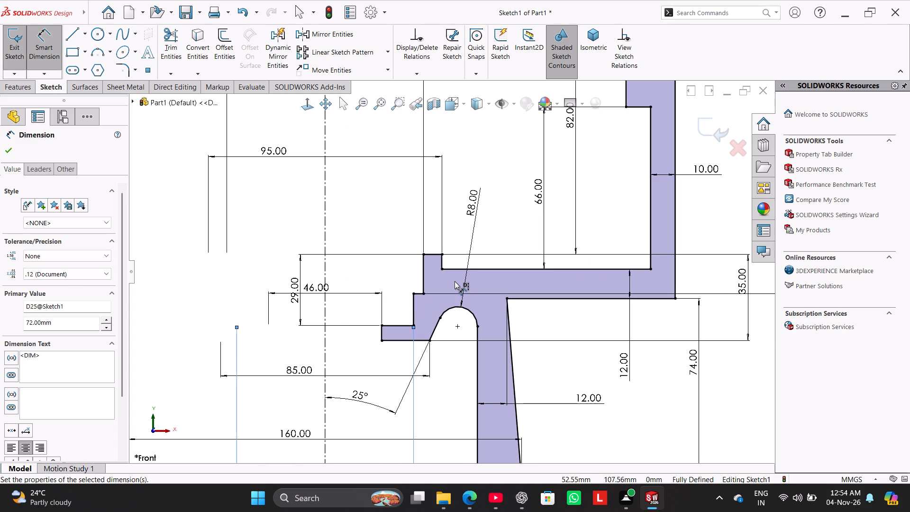
{"action": "scroll", "coordinate": [455, 281], "scroll_direction": "up", "scroll_amount": 4}
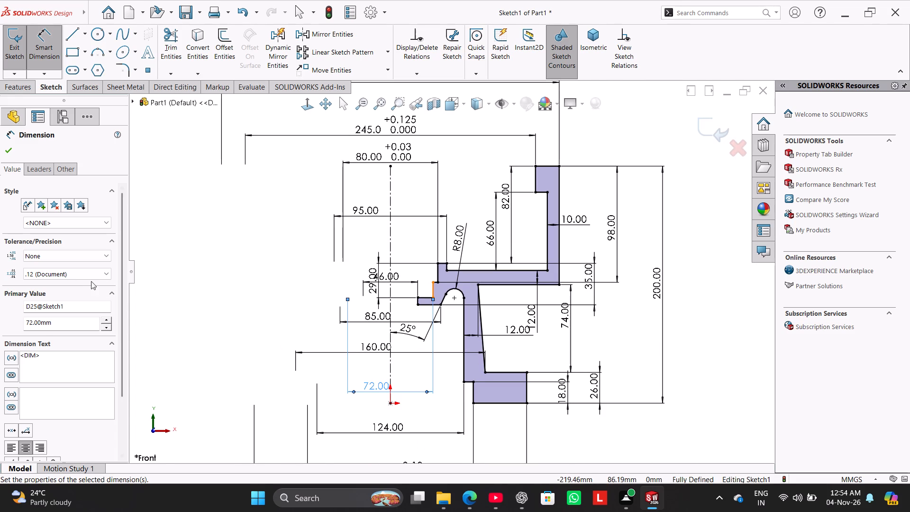
{"action": "left_click", "coordinate": [79, 254]}
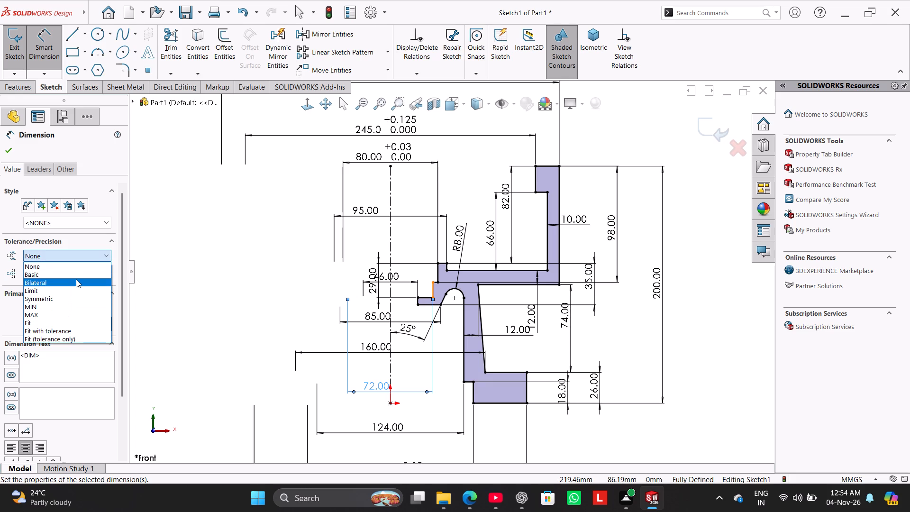
{"action": "left_click", "coordinate": [76, 280]}
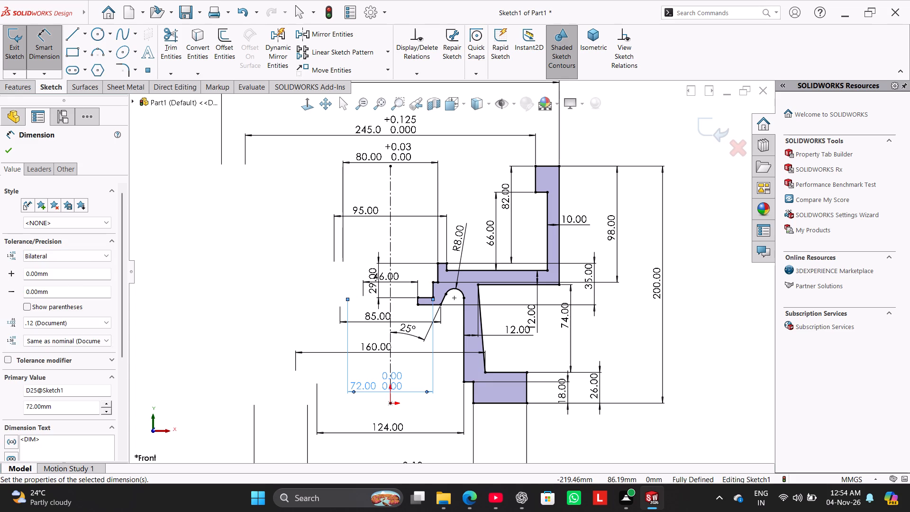
{"action": "double_click", "coordinate": [68, 274]}
{"action": "key", "text": "0"}
{"action": "type", "text": ".074"}
{"action": "key", "text": "Return"}
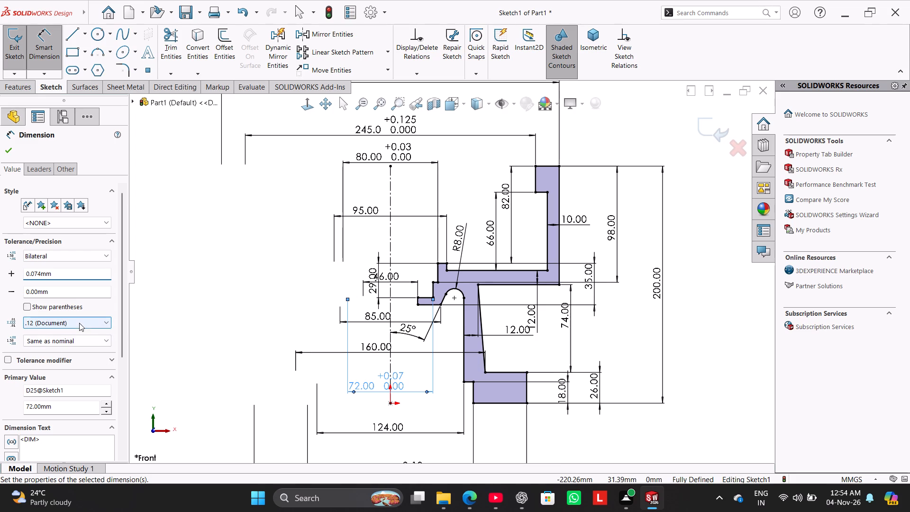
{"action": "left_click", "coordinate": [86, 339]}
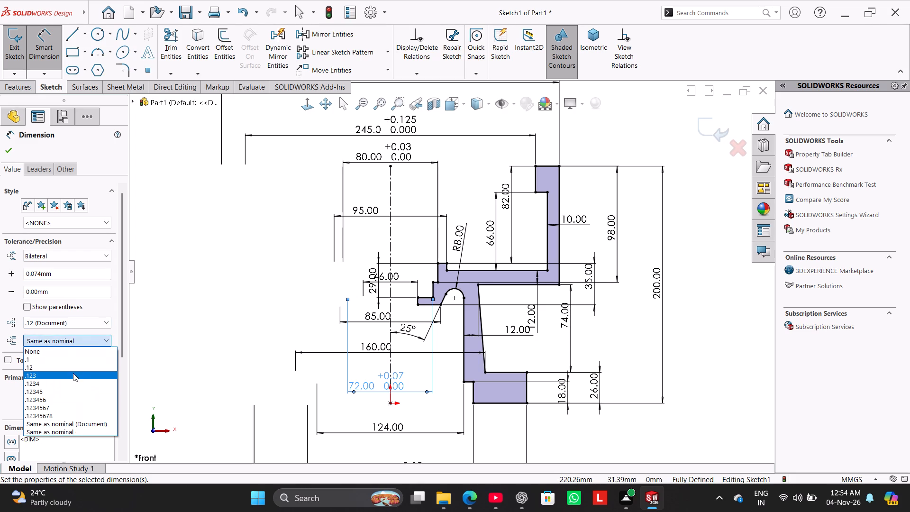
{"action": "left_click", "coordinate": [73, 382]}
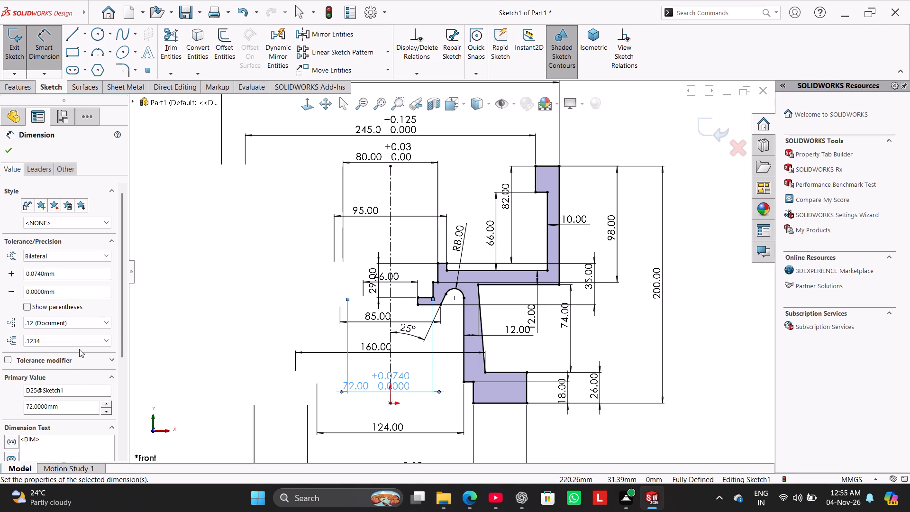
{"action": "left_click", "coordinate": [78, 345]}
{"action": "left_click", "coordinate": [78, 376]}
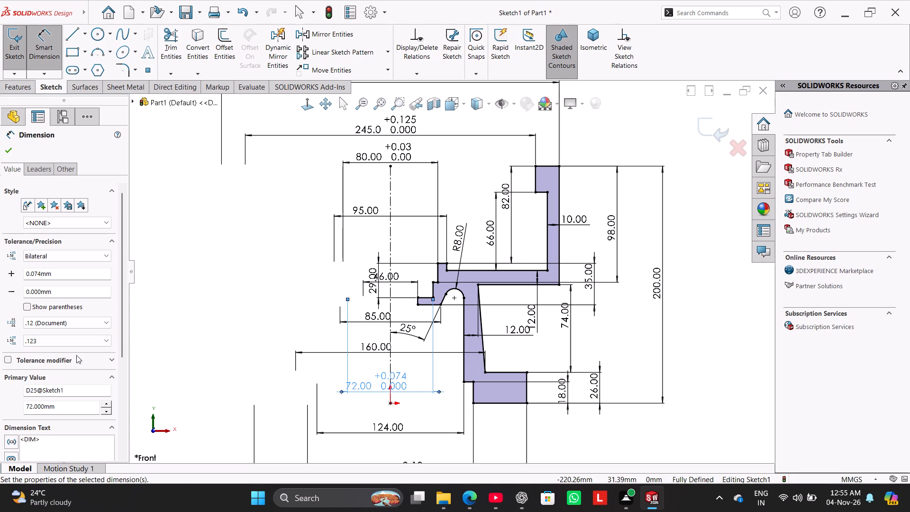
{"action": "left_click", "coordinate": [7, 155]}
{"action": "left_click", "coordinate": [222, 276]}
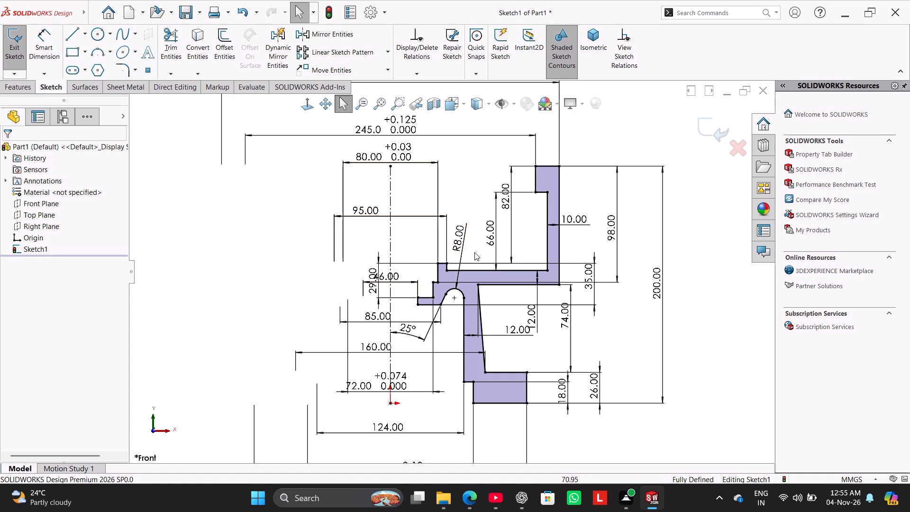
Add an 18 mm sketch fillet to the outer corner where the tall outer wall meets the horizontal web's underside.
{"action": "scroll", "coordinate": [474, 252], "scroll_direction": "up", "scroll_amount": 1}
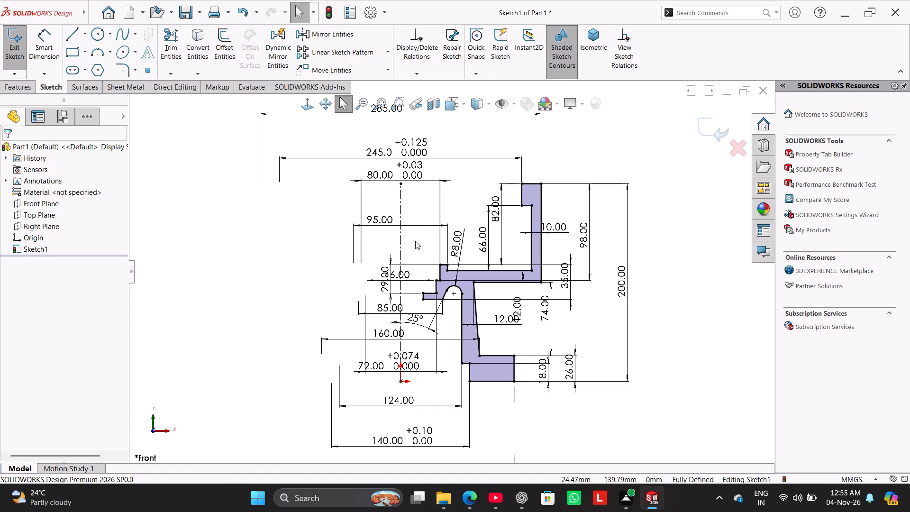
{"action": "left_click", "coordinate": [125, 71]}
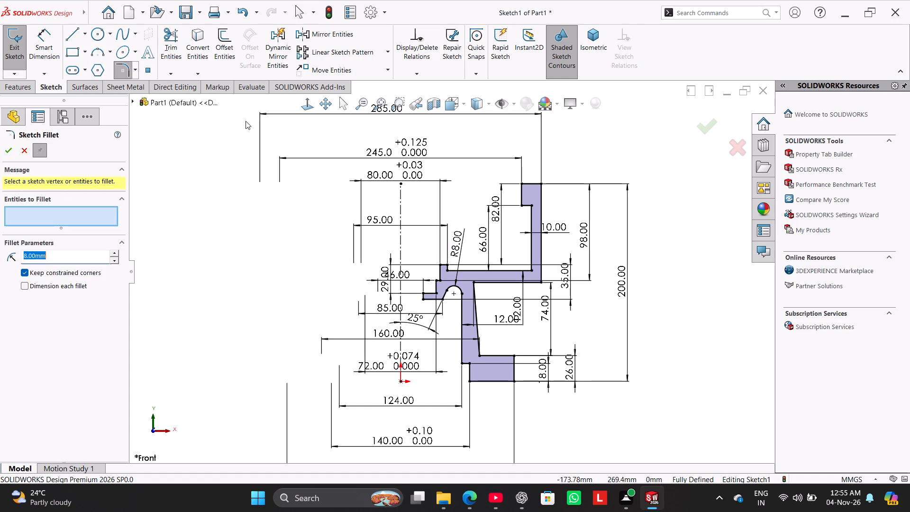
{"action": "scroll", "coordinate": [559, 267], "scroll_direction": "up", "scroll_amount": 2}
{"action": "scroll", "coordinate": [527, 269], "scroll_direction": "down", "scroll_amount": 9}
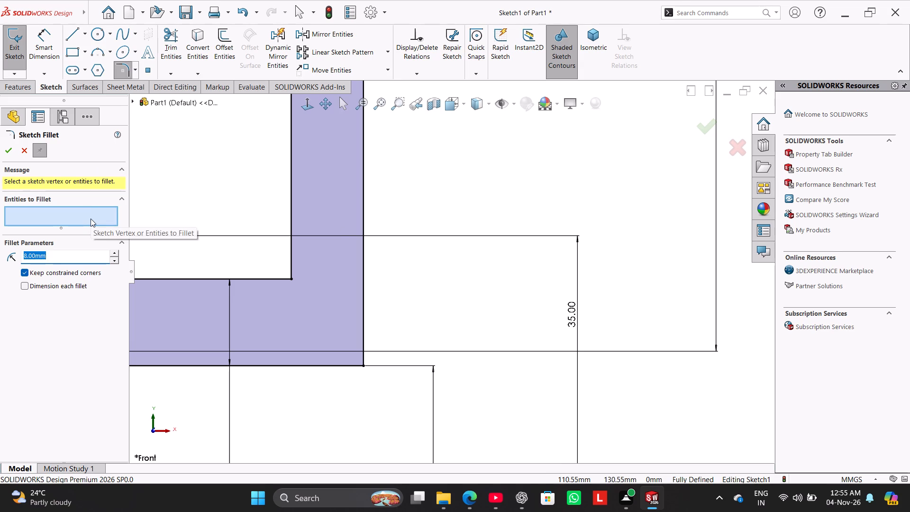
{"action": "type", "text": "18"}
{"action": "key", "text": "Return"}
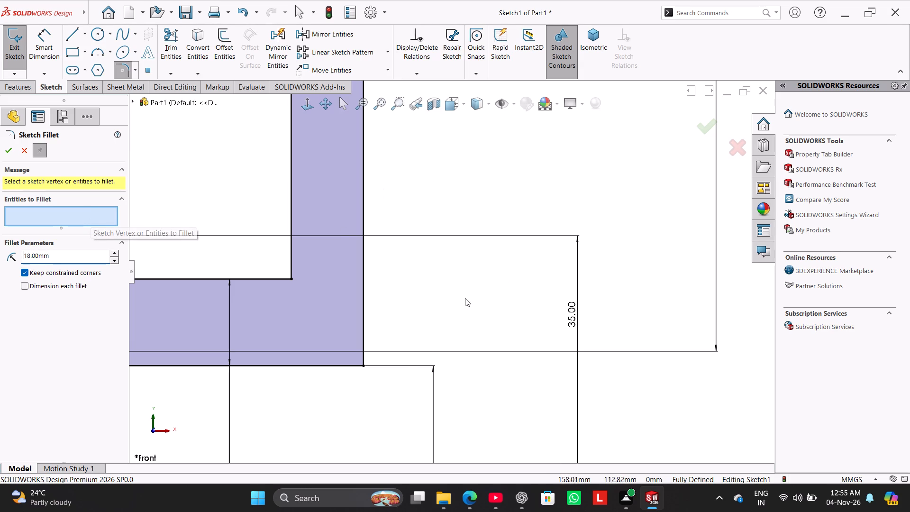
{"action": "left_click", "coordinate": [364, 367]}
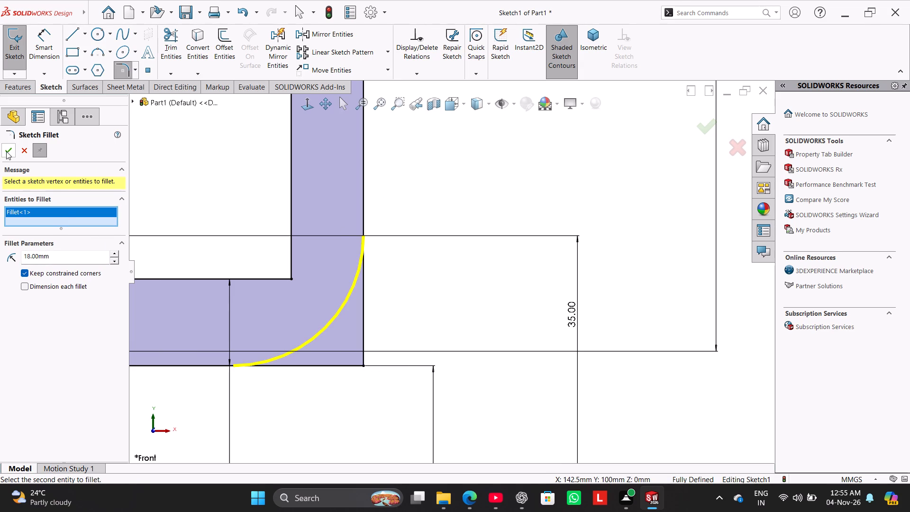
{"action": "left_click", "coordinate": [5, 150]}
Add 5 mm sketch fillets to the base flange's upper outer corner and to both ends of the tapered line.
{"action": "scroll", "coordinate": [324, 279], "scroll_direction": "up", "scroll_amount": 9}
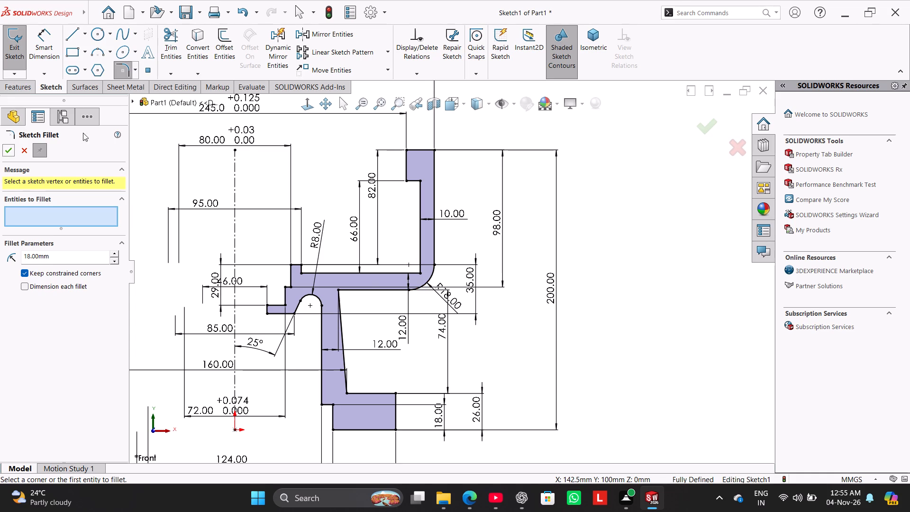
{"action": "double_click", "coordinate": [87, 259]}
{"action": "key", "text": "5"}
{"action": "key", "text": "Return"}
{"action": "left_click", "coordinate": [397, 394]}
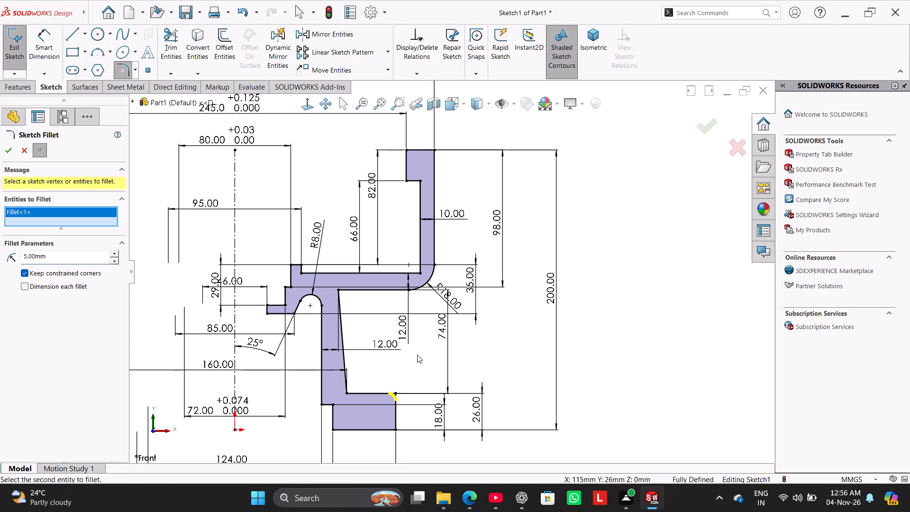
{"action": "left_click", "coordinate": [8, 149]}
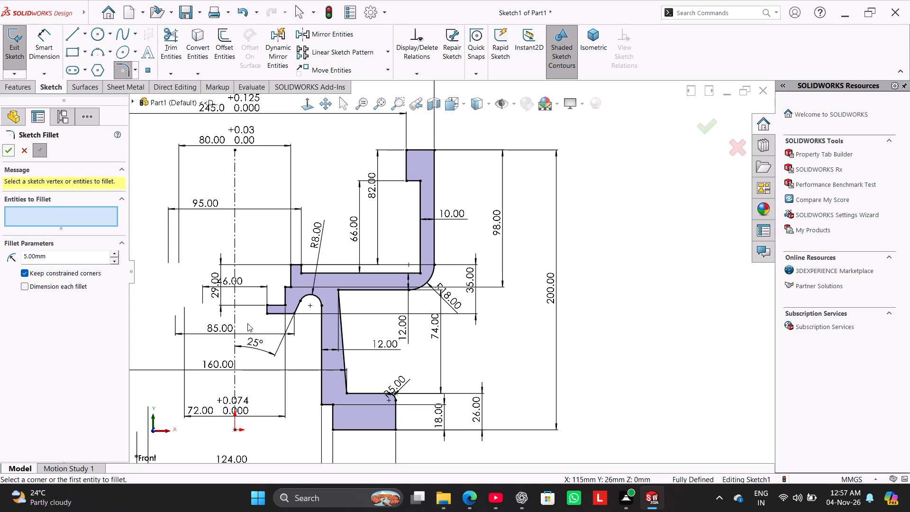
{"action": "left_click", "coordinate": [344, 393]}
{"action": "left_click", "coordinate": [5, 153]}
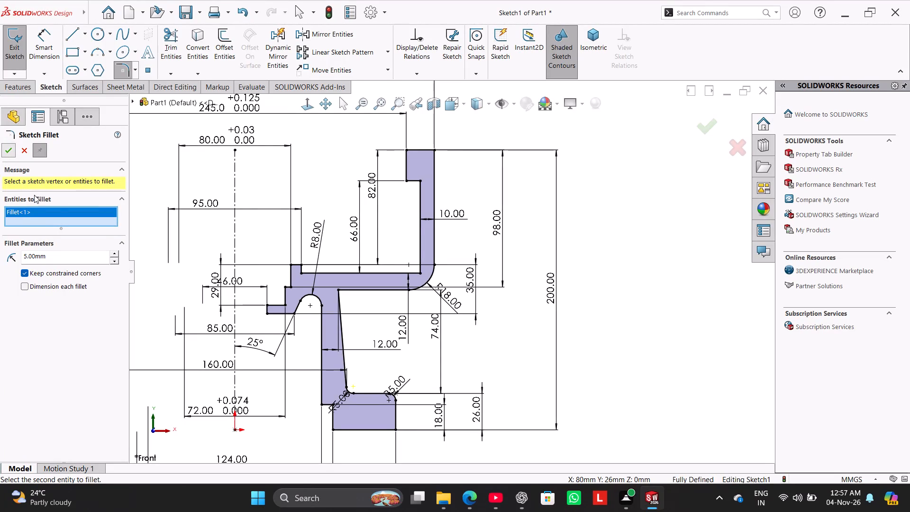
{"action": "left_click", "coordinate": [337, 290]}
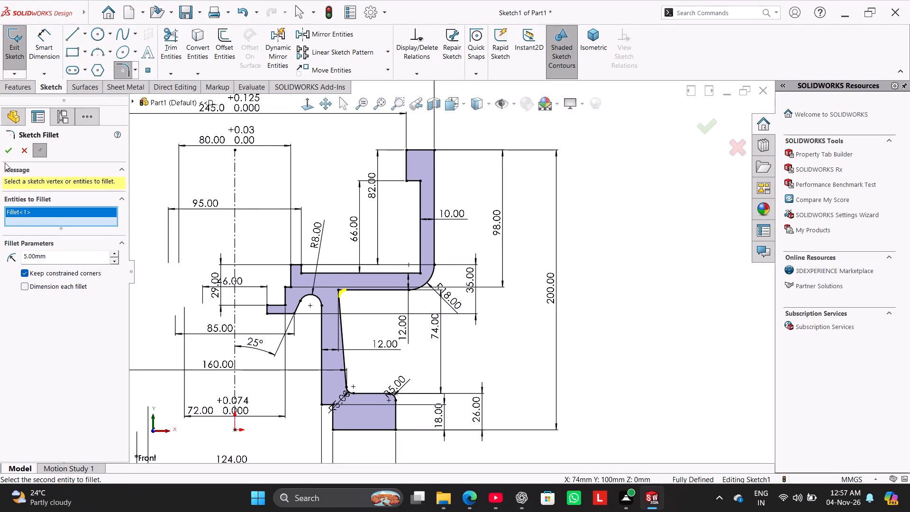
{"action": "left_click", "coordinate": [7, 150]}
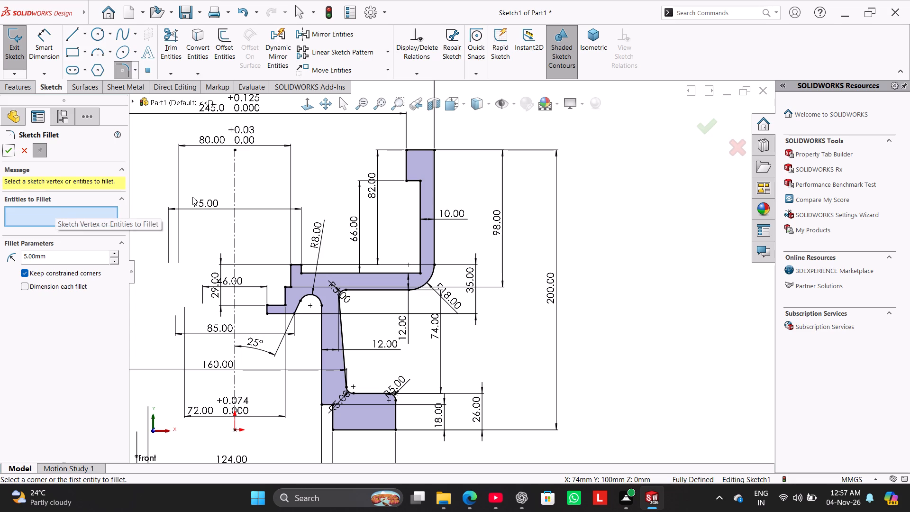
Add 5 mm sketch fillets to the inner corner under the upper rim's lip and where the staircase's top step meets the web.
{"action": "left_click", "coordinate": [420, 182]}
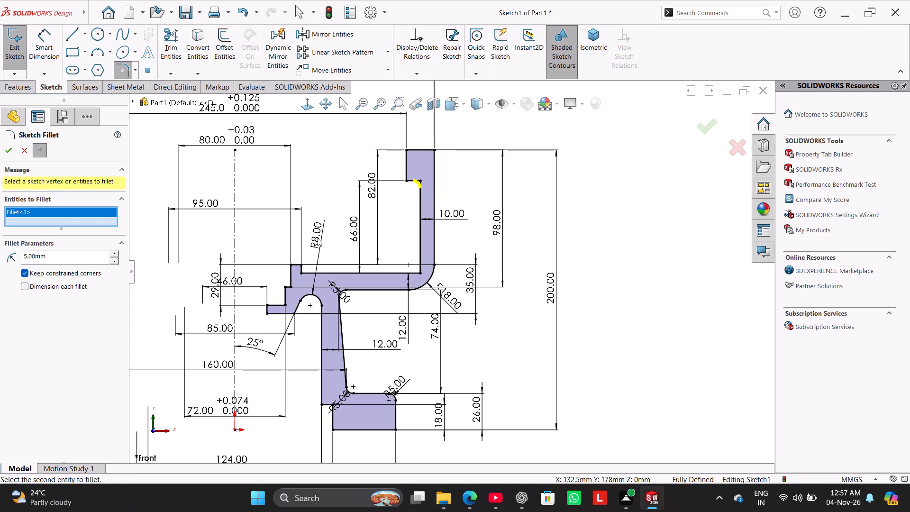
{"action": "left_click_drag", "start_coordinate": [7, 147], "coordinate": [15, 156]}
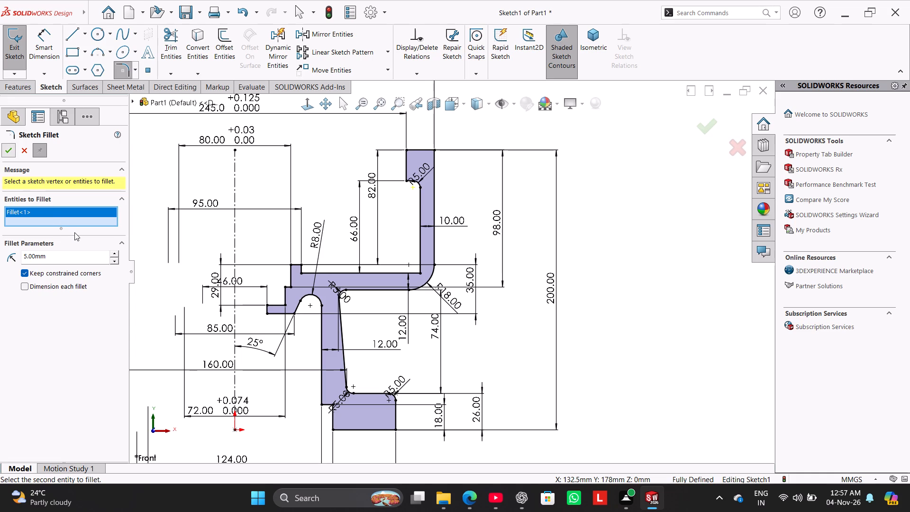
{"action": "left_click", "coordinate": [299, 274]}
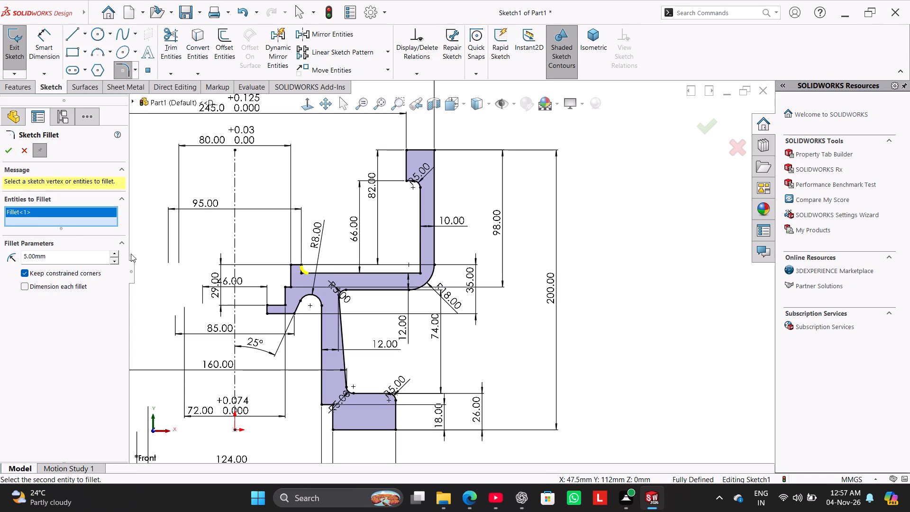
{"action": "left_click", "coordinate": [9, 155]}
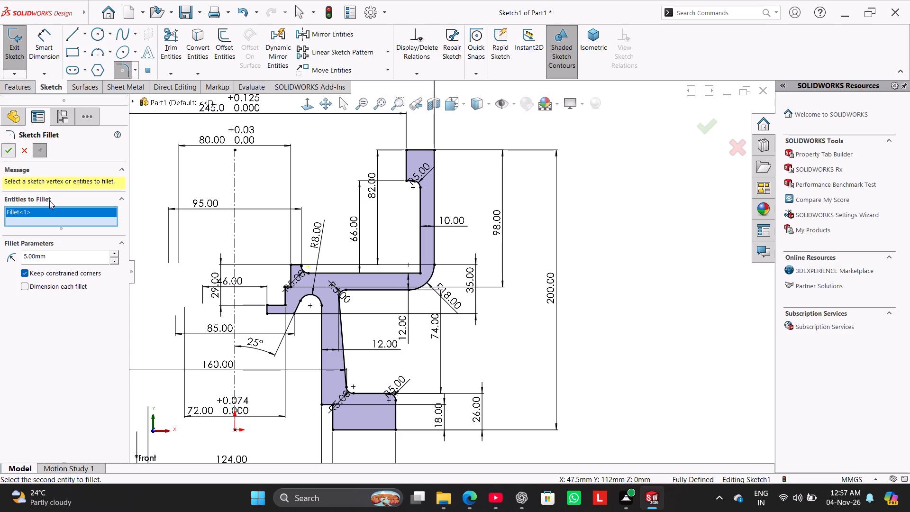
{"action": "left_click", "coordinate": [11, 149]}
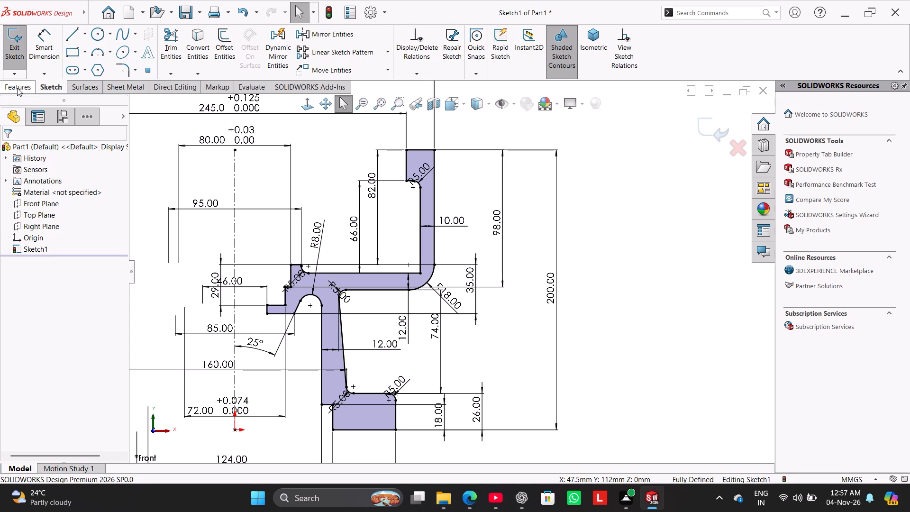
Revolve the profile sketch 360° about its vertical centerline into a solid.
{"action": "left_click", "coordinate": [17, 88]}
{"action": "left_click", "coordinate": [55, 49]}
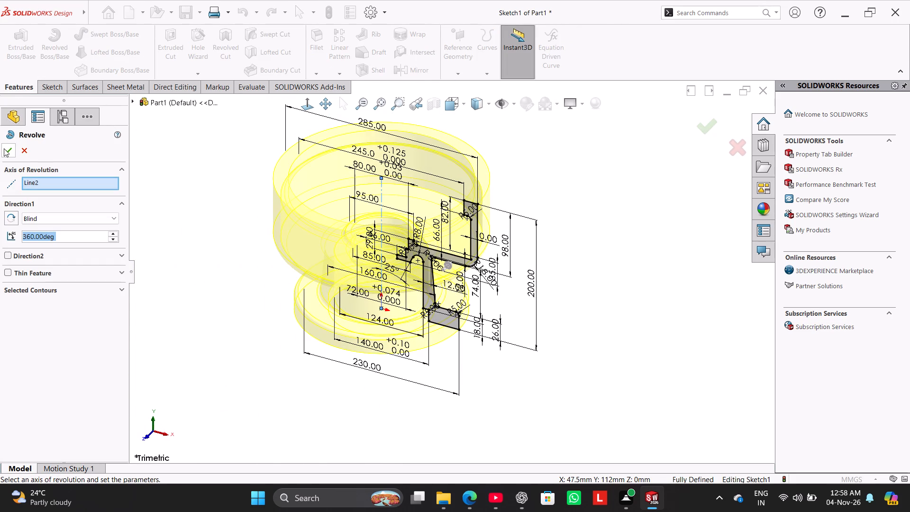
{"action": "left_click", "coordinate": [4, 148]}
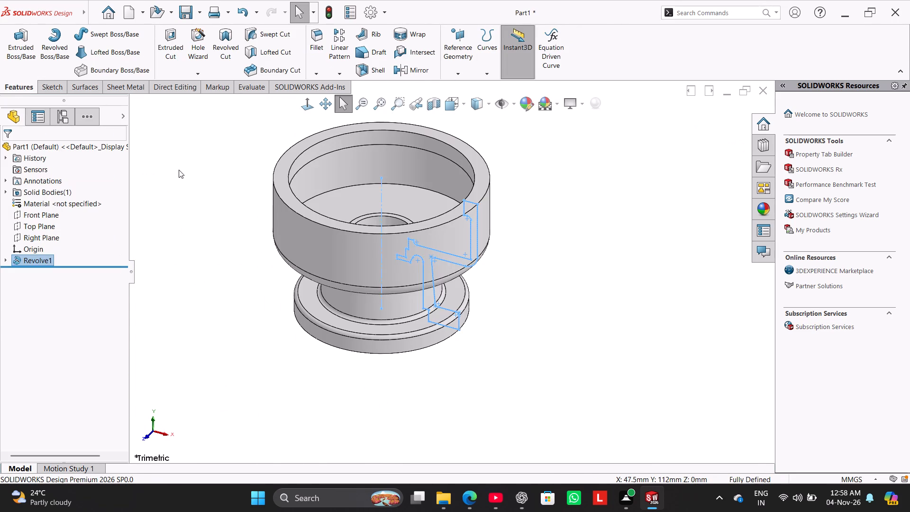
{"action": "left_click", "coordinate": [179, 170]}
Examine the revolved part's interior with a section view cut on the Front Plane, then return to the uncut model.
{"action": "middle_click_drag", "start_coordinate": [216, 196], "coordinate": [255, 229]}
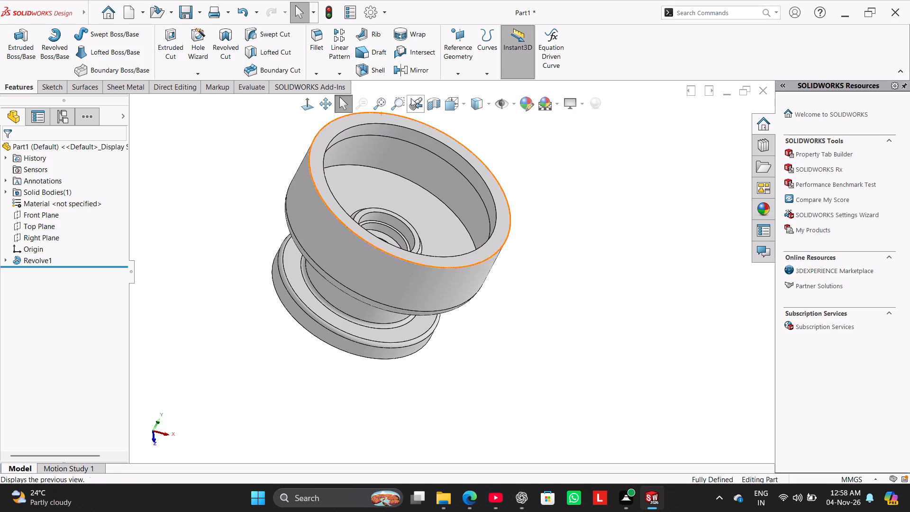
{"action": "left_click", "coordinate": [429, 100]}
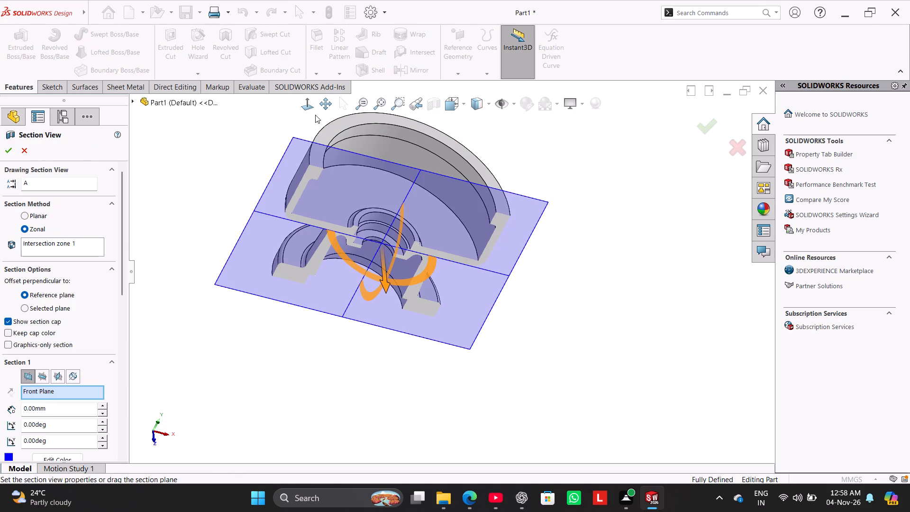
{"action": "left_click", "coordinate": [309, 106]}
{"action": "left_click", "coordinate": [10, 155]}
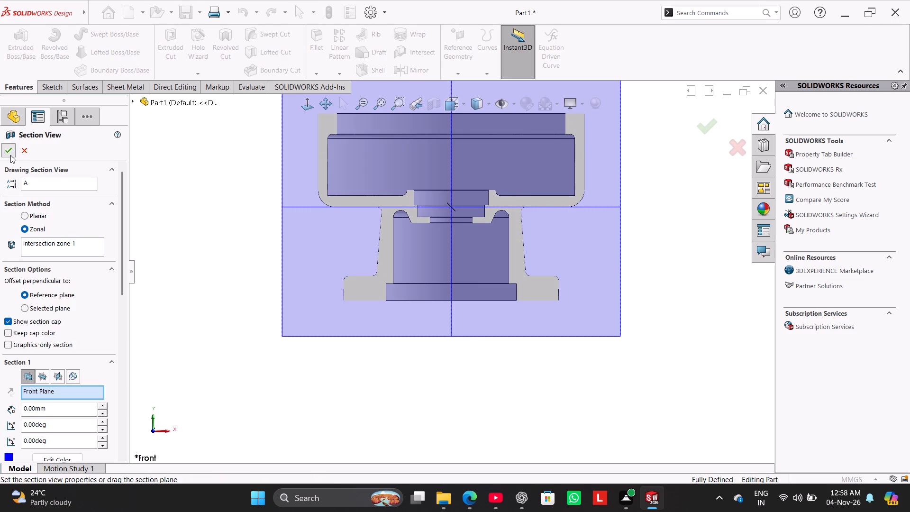
{"action": "left_click", "coordinate": [164, 210]}
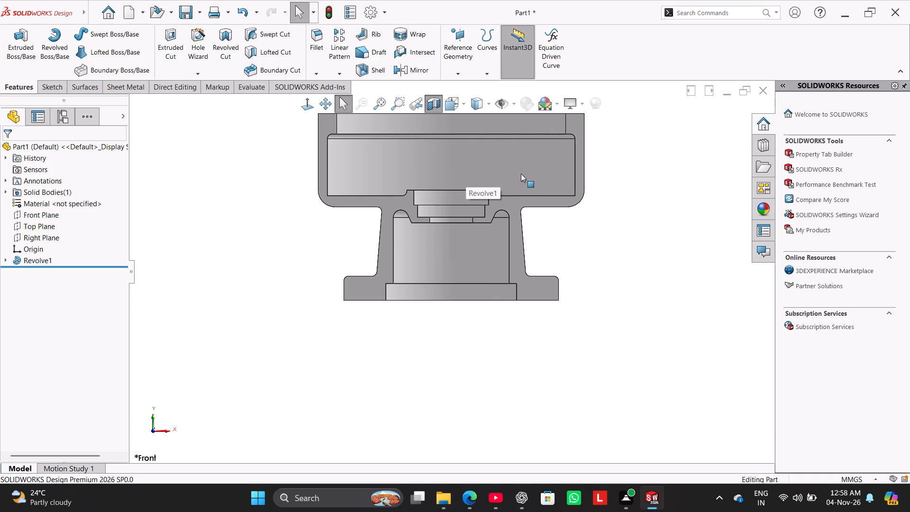
{"action": "scroll", "coordinate": [523, 161], "scroll_direction": "up", "scroll_amount": 2}
{"action": "scroll", "coordinate": [523, 161], "scroll_direction": "down", "scroll_amount": 2}
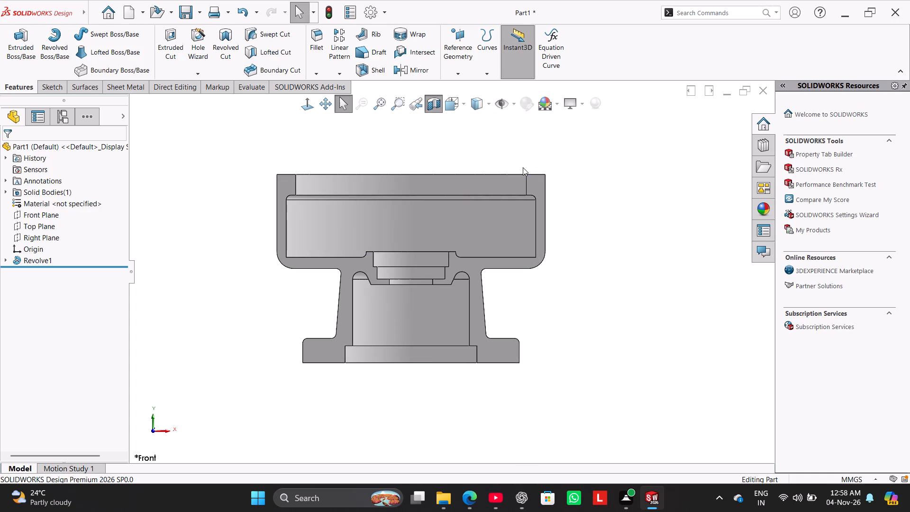
{"action": "scroll", "coordinate": [523, 167], "scroll_direction": "down", "scroll_amount": 1}
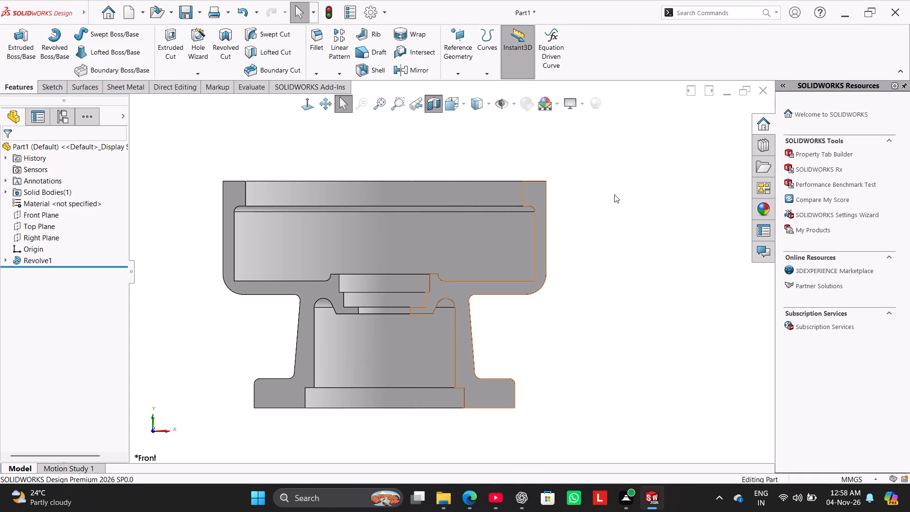
{"action": "middle_click_drag", "start_coordinate": [598, 244], "coordinate": [602, 274]}
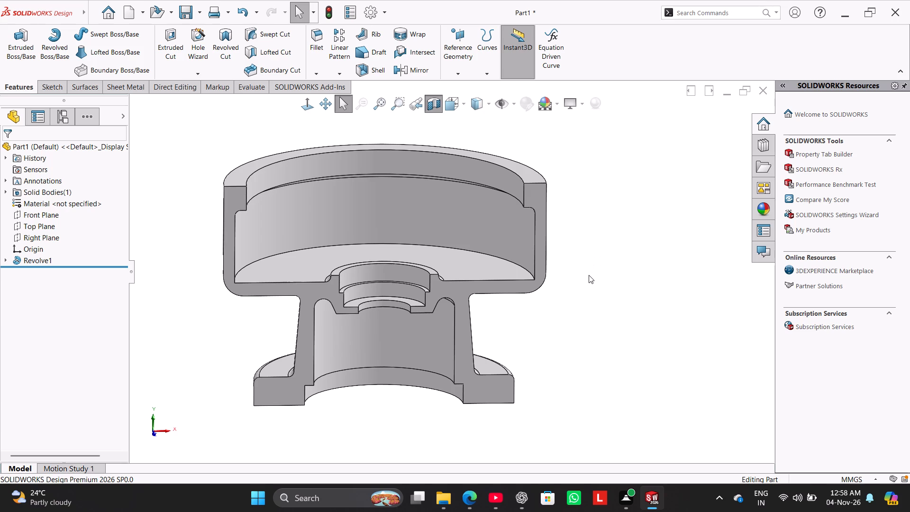
{"action": "left_click", "coordinate": [433, 104]}
Start a sketch on the Front Plane and draw a circle of about 46 mm radius beside the cup's upper outer wall.
{"action": "right_click_drag", "start_coordinate": [235, 334], "coordinate": [316, 280]}
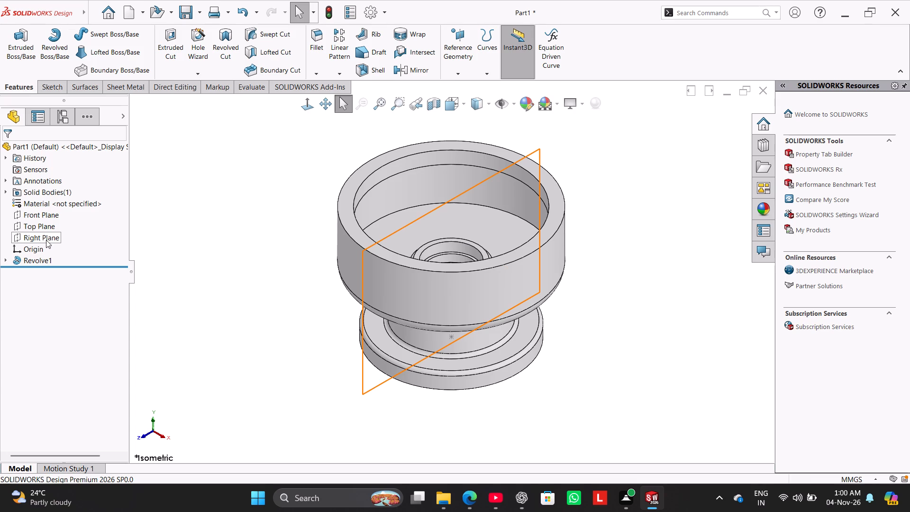
{"action": "left_click", "coordinate": [40, 217]}
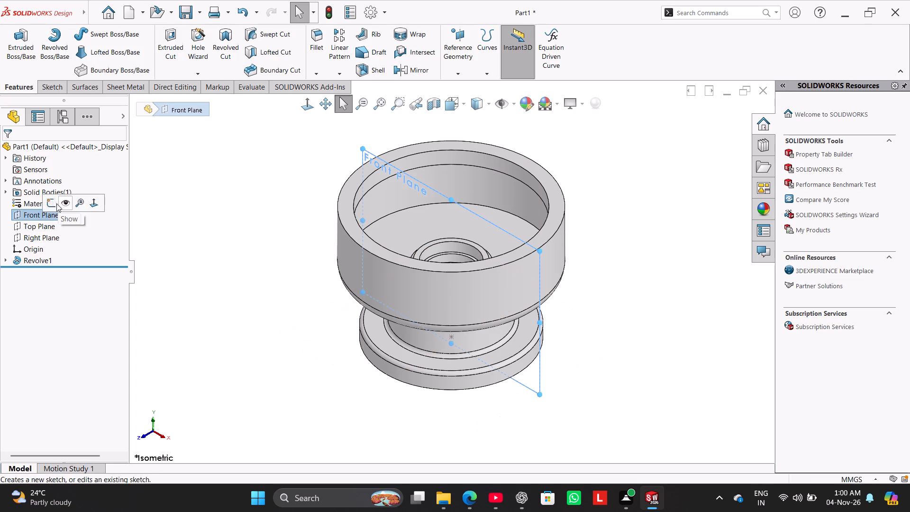
{"action": "left_click", "coordinate": [54, 201]}
{"action": "left_click", "coordinate": [219, 240]}
{"action": "scroll", "coordinate": [224, 256], "scroll_direction": "up", "scroll_amount": 2}
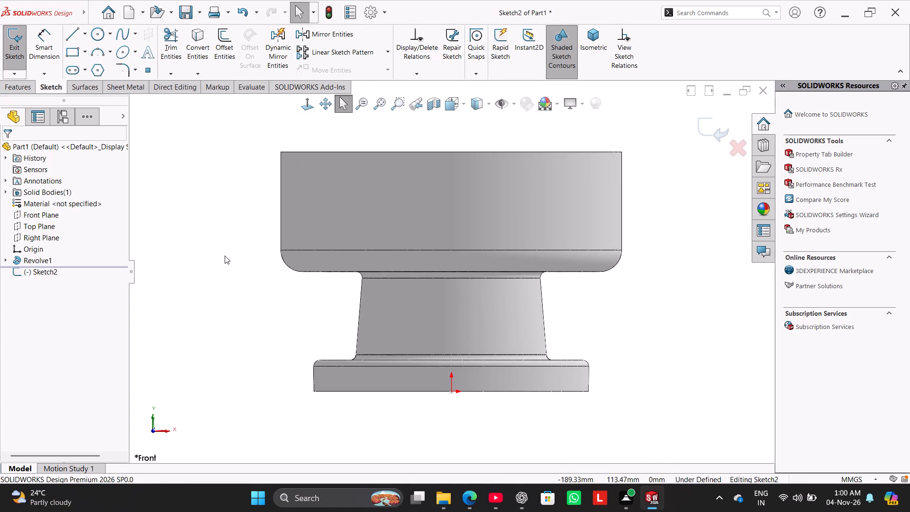
{"action": "scroll", "coordinate": [225, 256], "scroll_direction": "up", "scroll_amount": 1}
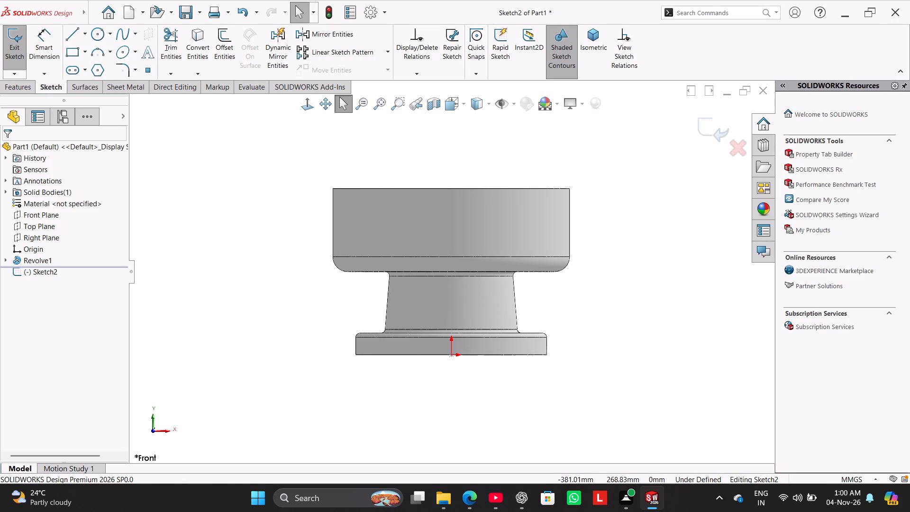
{"action": "left_click", "coordinate": [97, 31]}
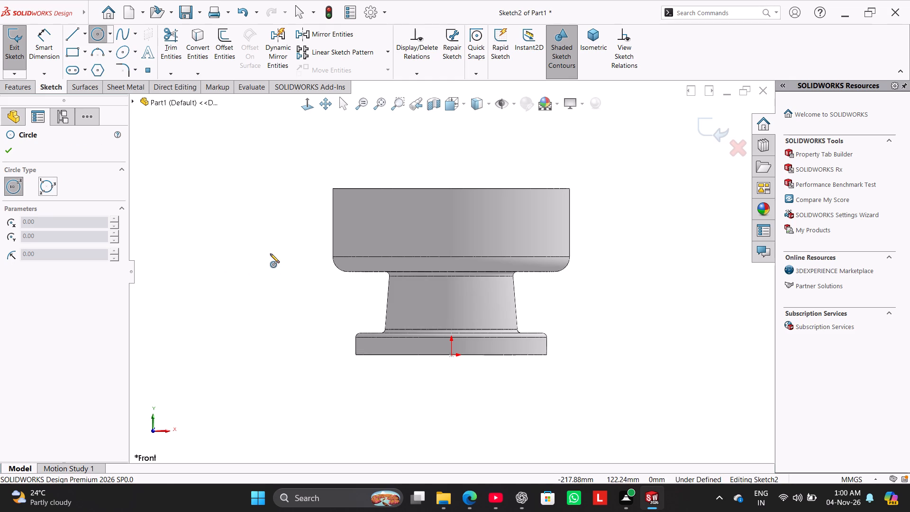
{"action": "left_click", "coordinate": [280, 231]}
{"action": "left_click", "coordinate": [288, 269]}
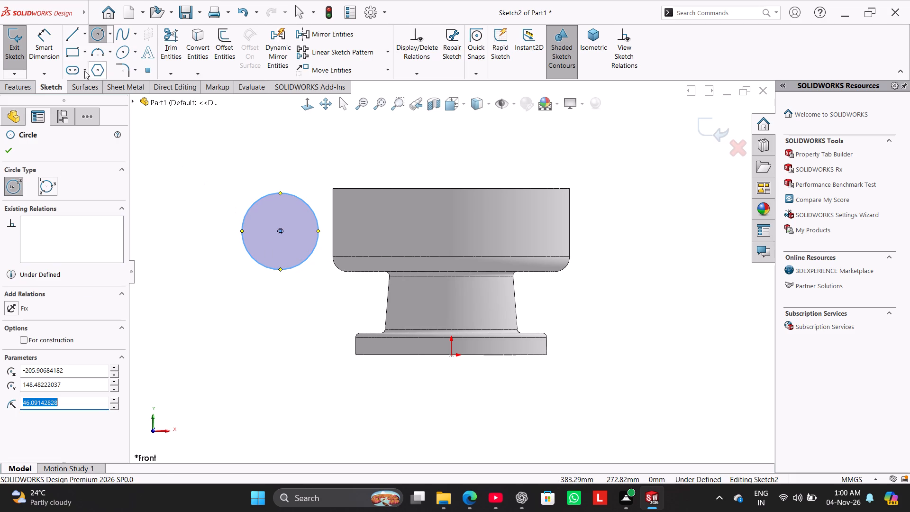
Dimension the circle's center 50 mm vertically below the part's top rim edge.
{"action": "left_click", "coordinate": [51, 40]}
{"action": "left_click", "coordinate": [349, 187]}
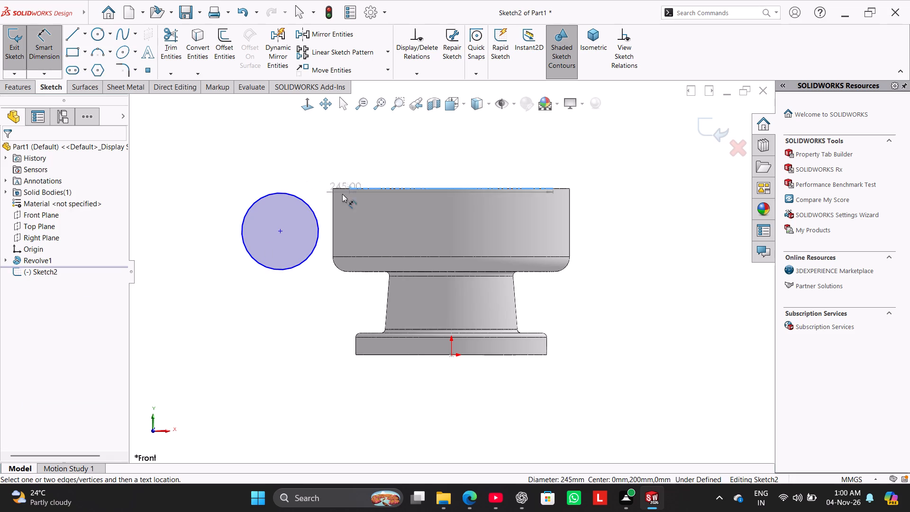
{"action": "left_click", "coordinate": [280, 234]}
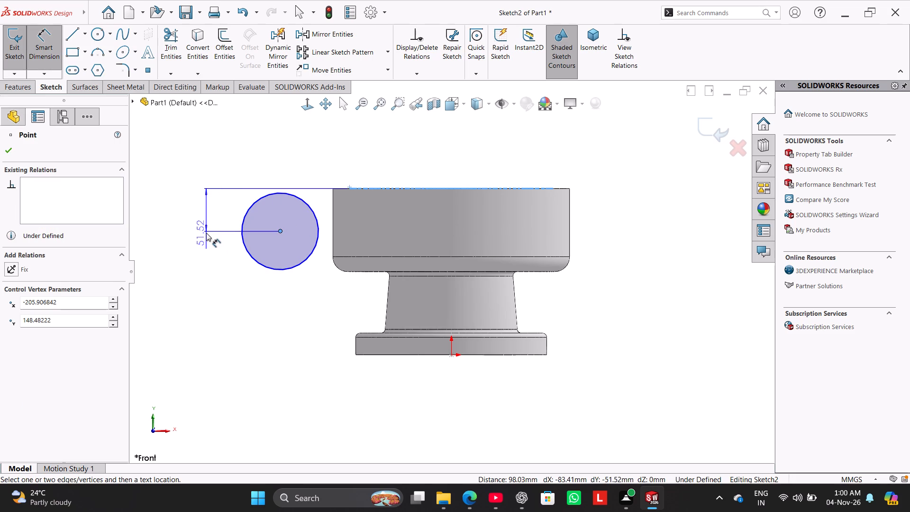
{"action": "left_click", "coordinate": [198, 245]}
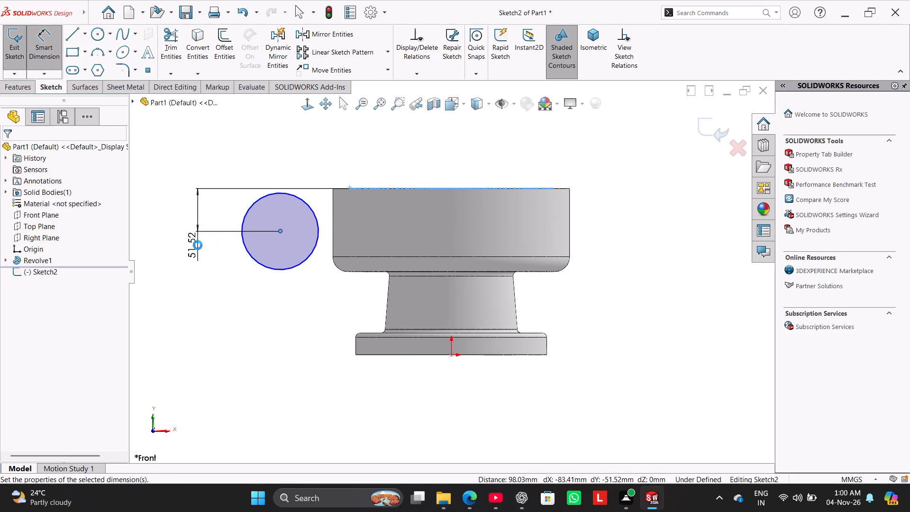
{"action": "type", "text": "50"}
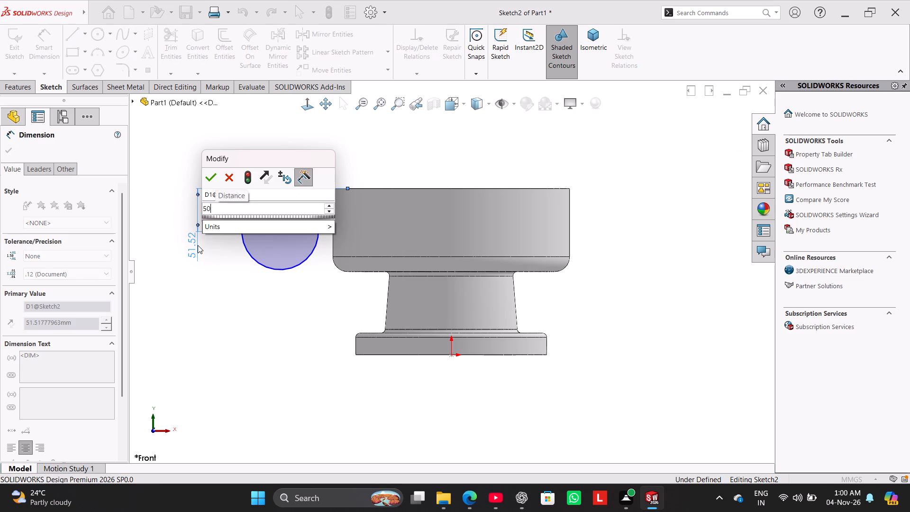
{"action": "key", "text": "Return"}
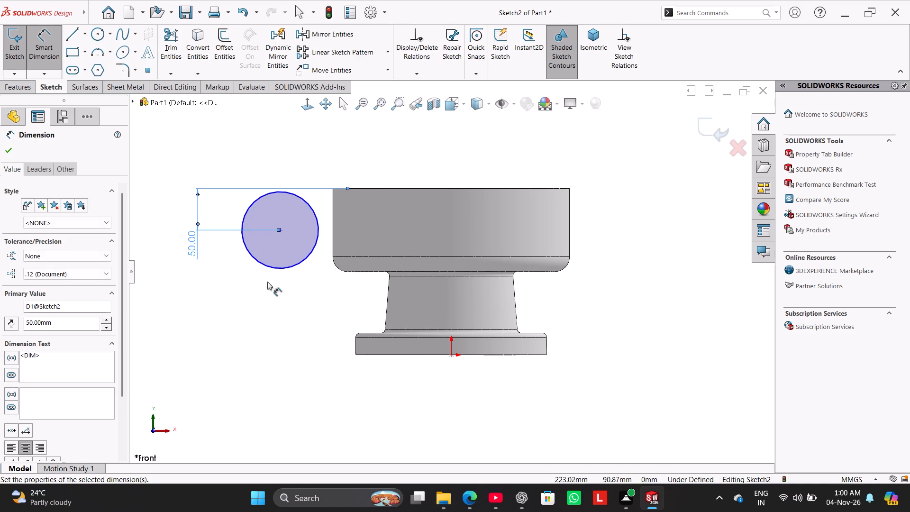
Give the 50 mm vertical dimension a symmetric tolerance of ±0.20 mm.
{"action": "left_click", "coordinate": [69, 255]}
{"action": "left_click", "coordinate": [71, 283]}
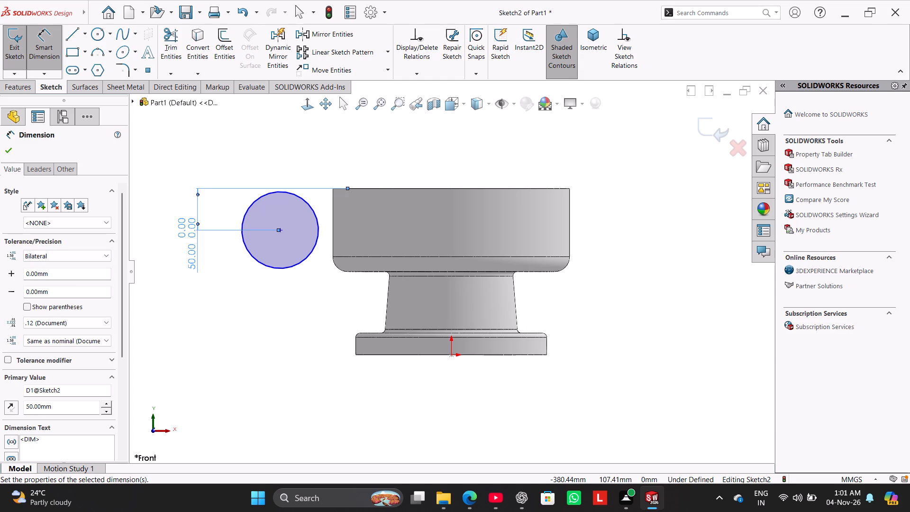
{"action": "left_click", "coordinate": [68, 262]}
{"action": "left_click", "coordinate": [66, 255]}
{"action": "left_click", "coordinate": [76, 298]}
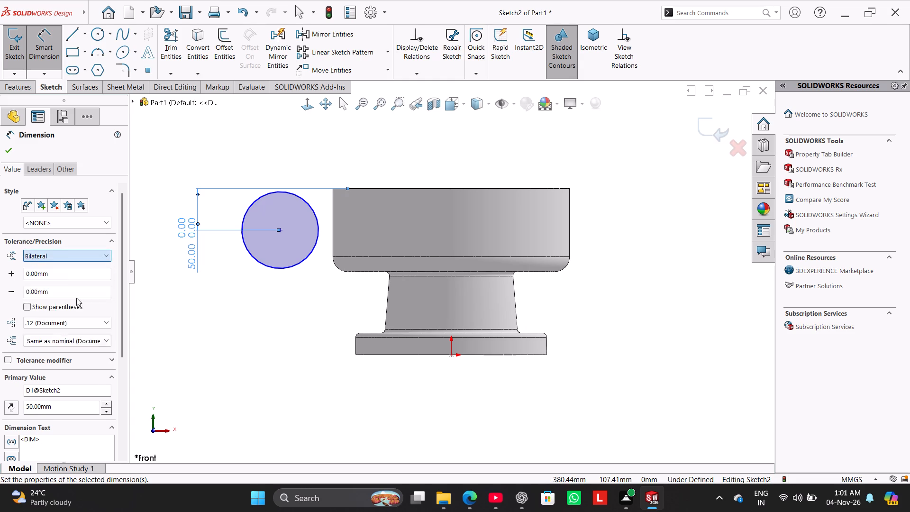
{"action": "left_click", "coordinate": [68, 280]}
{"action": "double_click", "coordinate": [66, 273]}
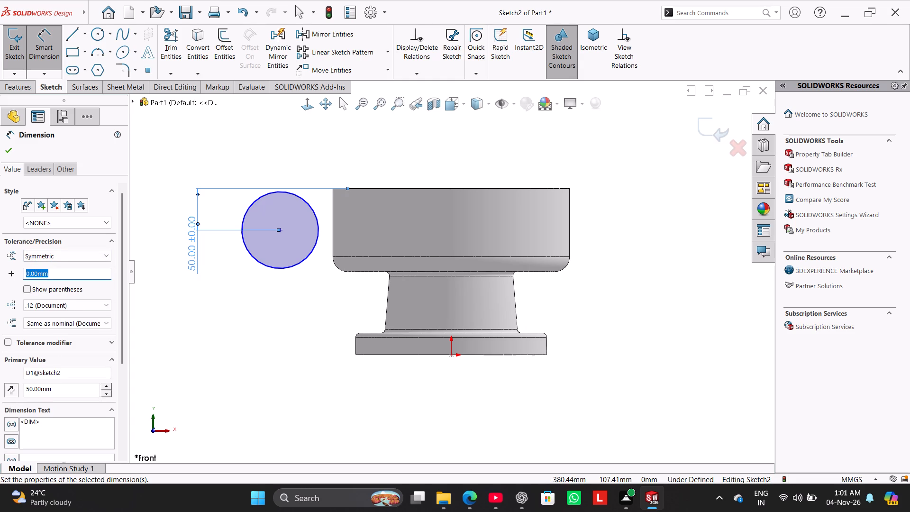
{"action": "key", "text": "0"}
{"action": "type", "text": ".20"}
{"action": "key", "text": "Return"}
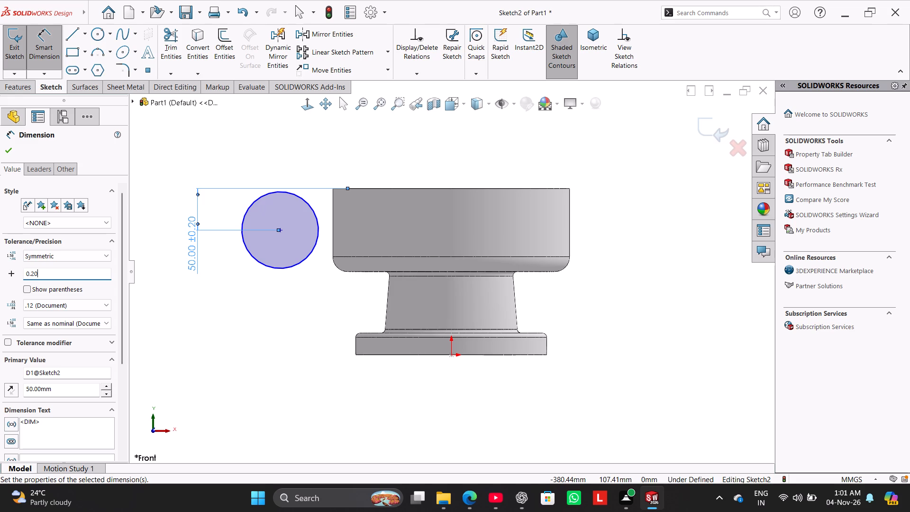
{"action": "left_click", "coordinate": [15, 153]}
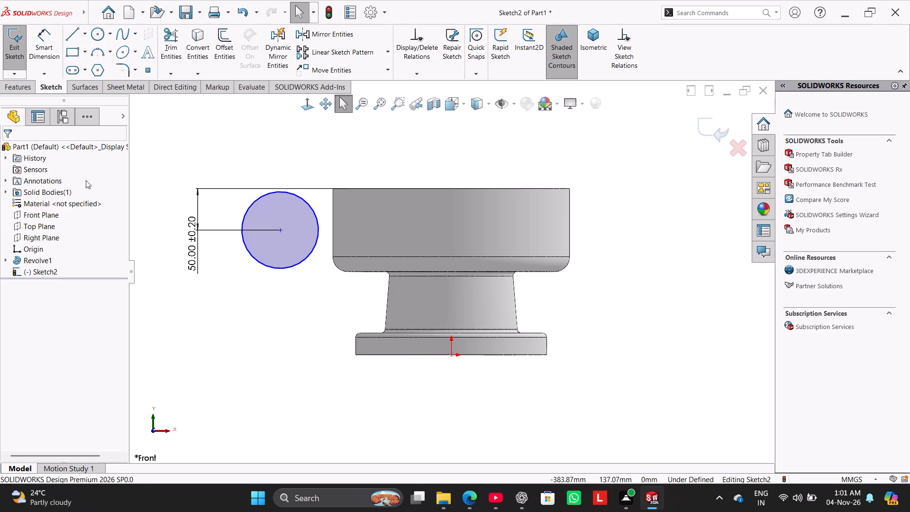
Dimension the circle's center 135 mm horizontally from the origin.
{"action": "left_click", "coordinate": [46, 47]}
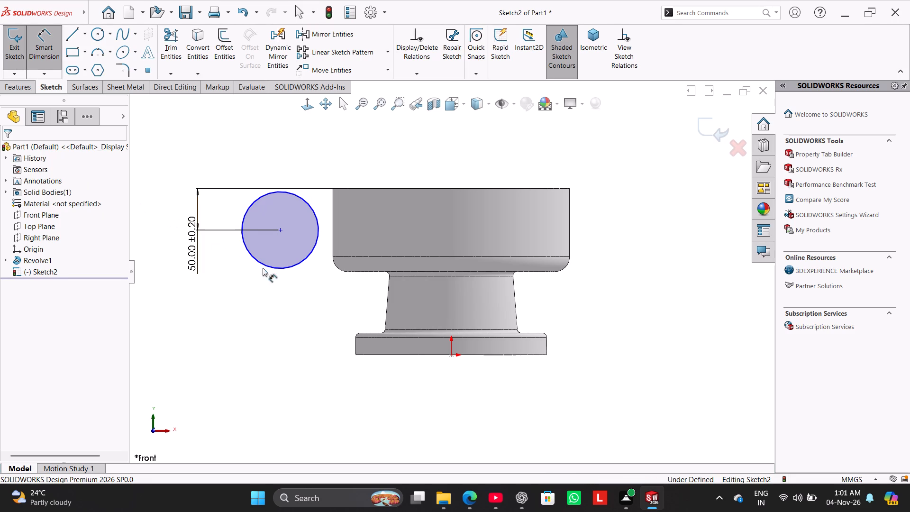
{"action": "left_click", "coordinate": [449, 354]}
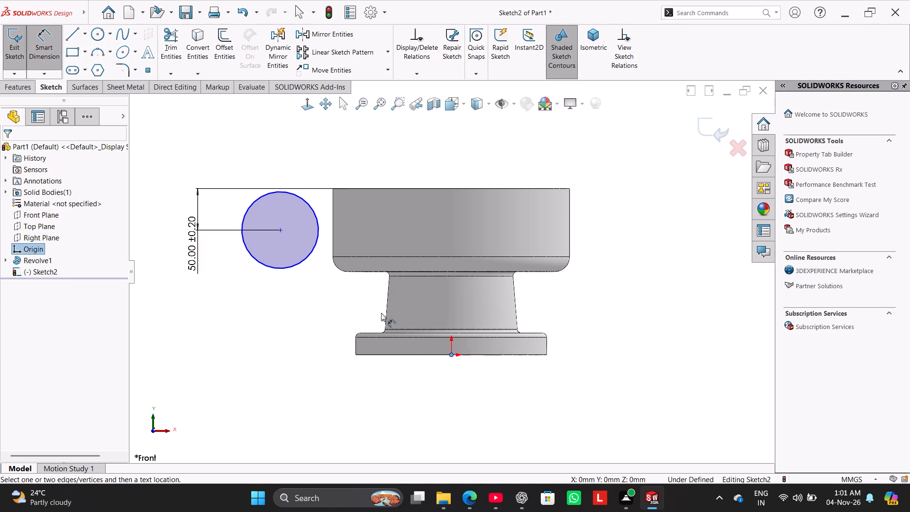
{"action": "left_click", "coordinate": [280, 232]}
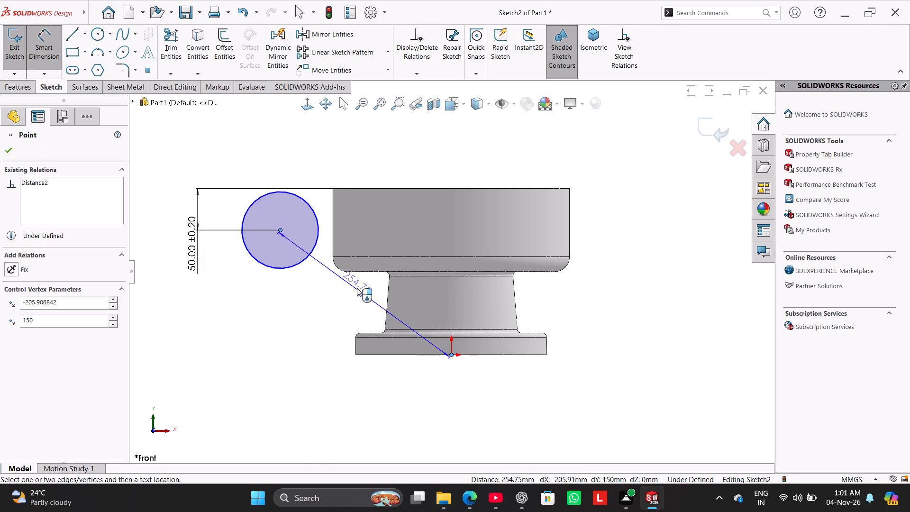
{"action": "left_click", "coordinate": [354, 165]}
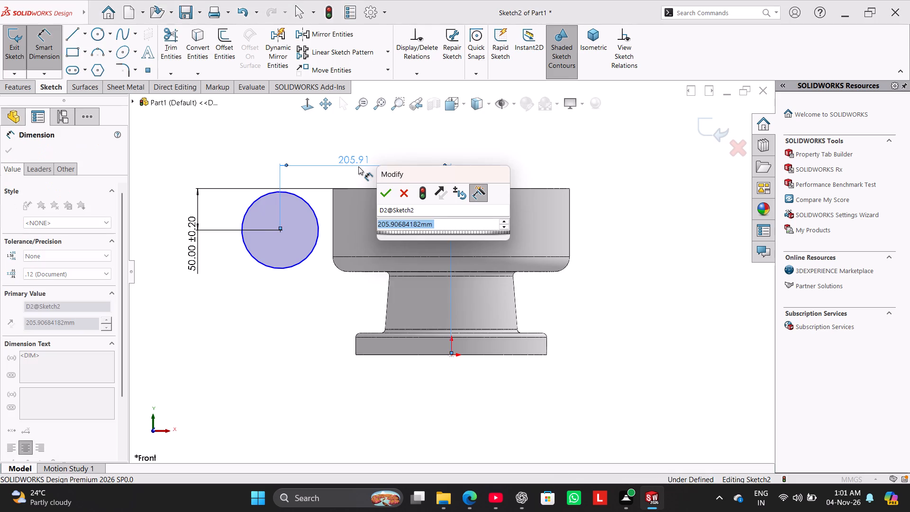
{"action": "type", "text": "135"}
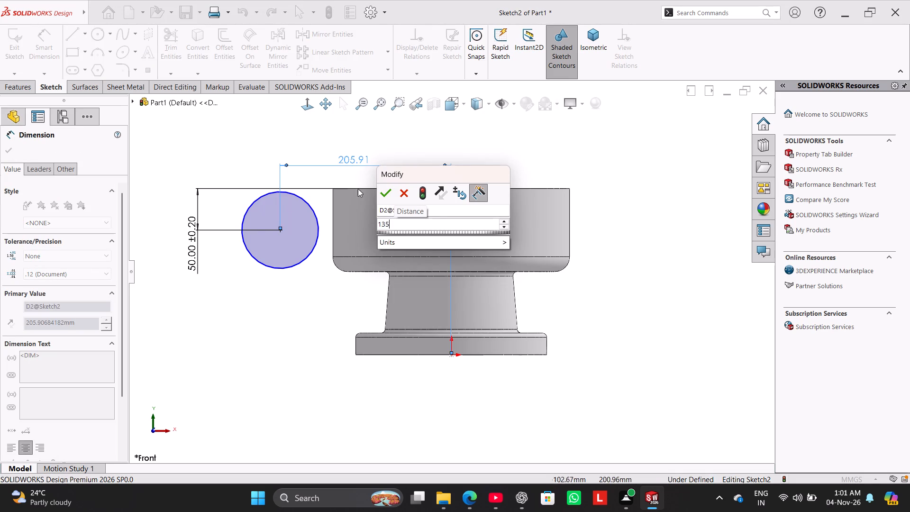
{"action": "left_click", "coordinate": [389, 191]}
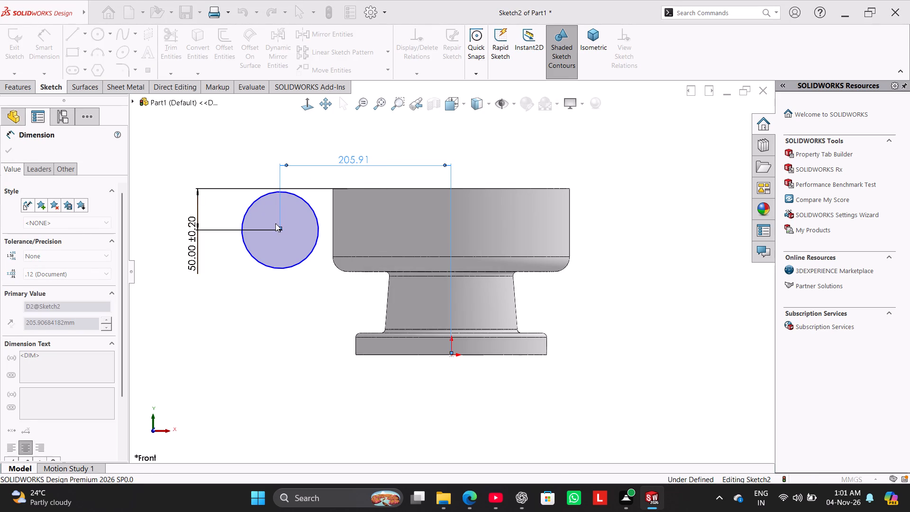
Give the 135 mm horizontal dimension a symmetric tolerance of ±0.09 mm.
{"action": "left_click", "coordinate": [71, 256]}
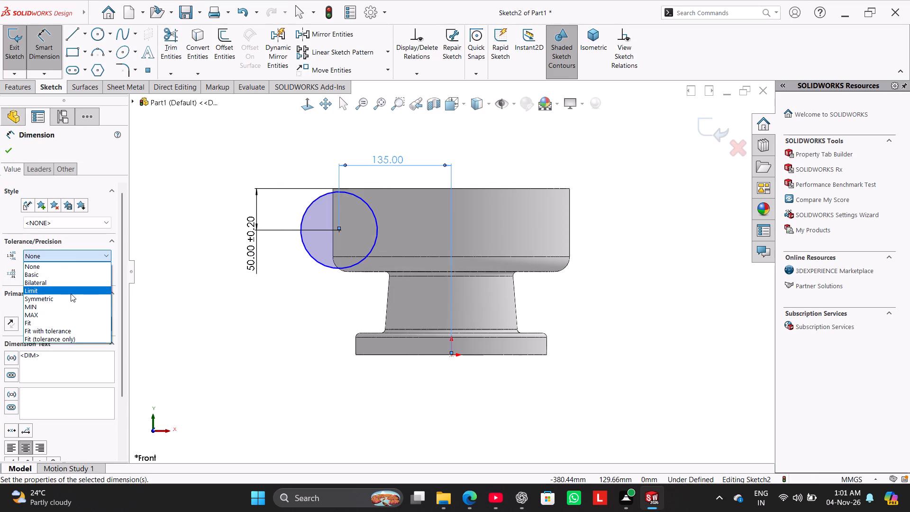
{"action": "left_click", "coordinate": [72, 295]}
{"action": "double_click", "coordinate": [60, 278]}
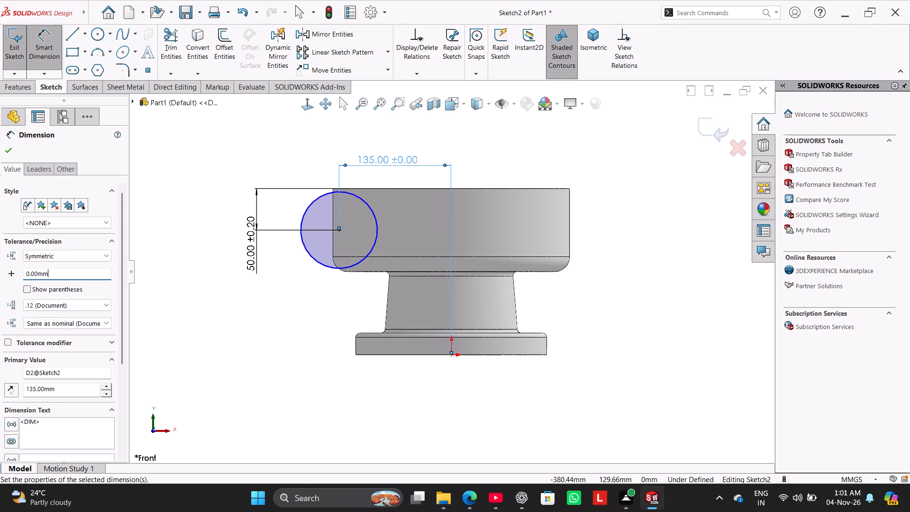
{"action": "key", "text": "0"}
{"action": "key", "text": "period"}
{"action": "key", "text": "0"}
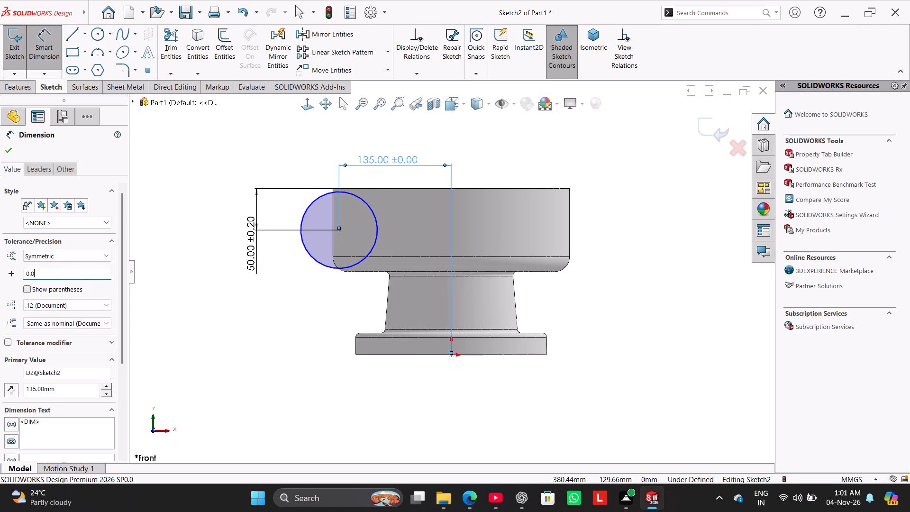
{"action": "key", "text": "9"}
{"action": "key", "text": "Return"}
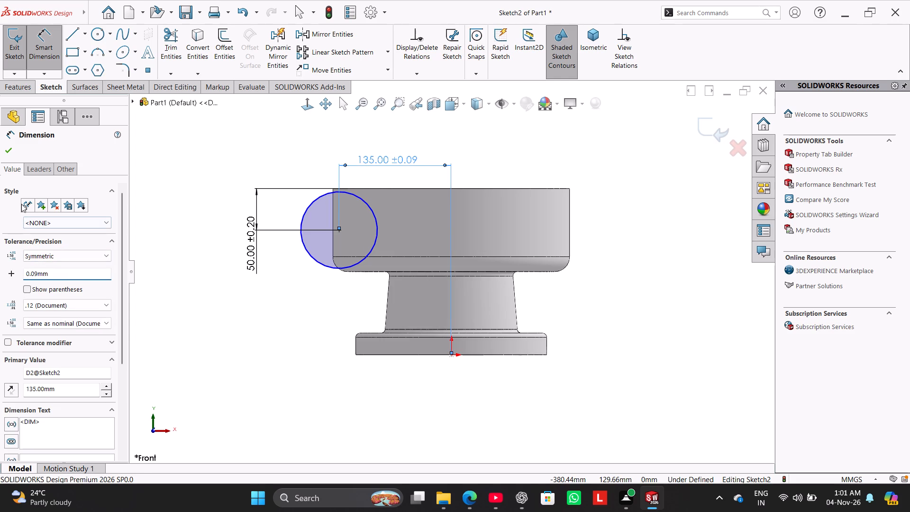
{"action": "left_click", "coordinate": [6, 152]}
{"action": "left_click", "coordinate": [178, 289]}
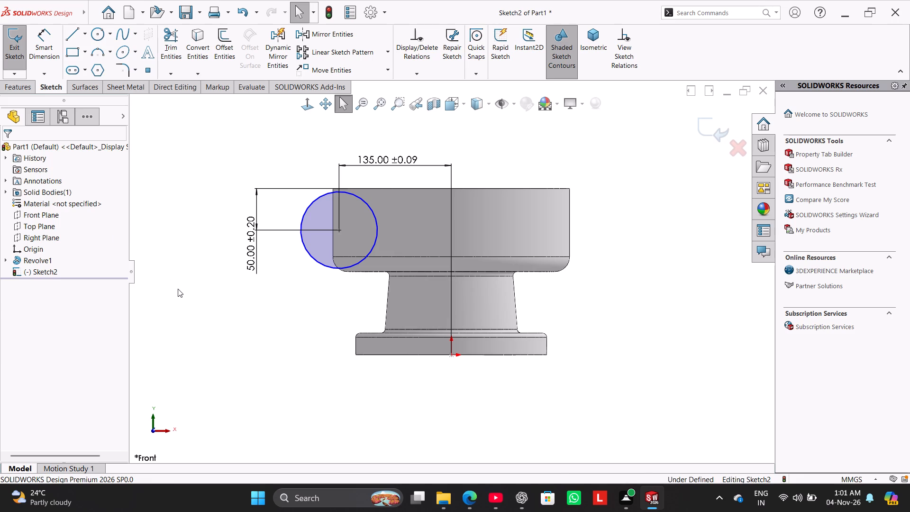
Dimension the circle's diameter as 72 mm.
{"action": "left_click_drag", "start_coordinate": [48, 51], "coordinate": [53, 58]}
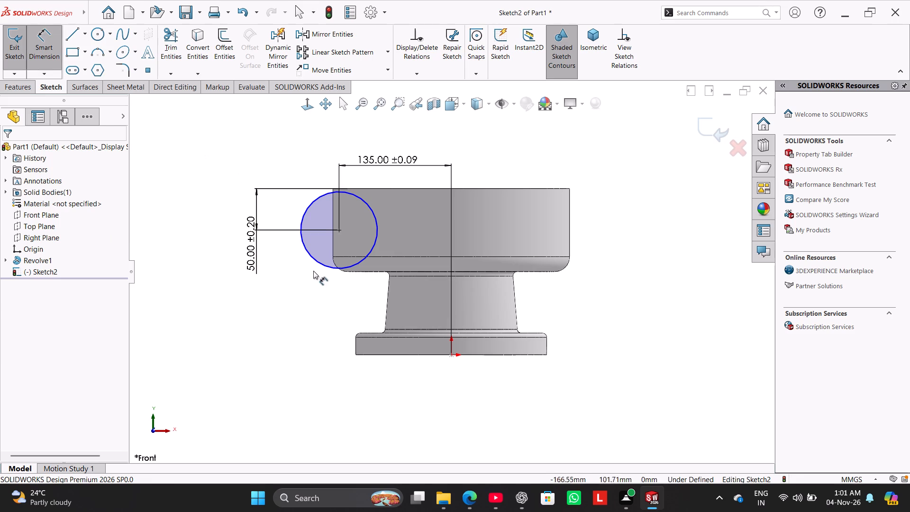
{"action": "left_click", "coordinate": [318, 263]}
{"action": "left_click", "coordinate": [288, 328]}
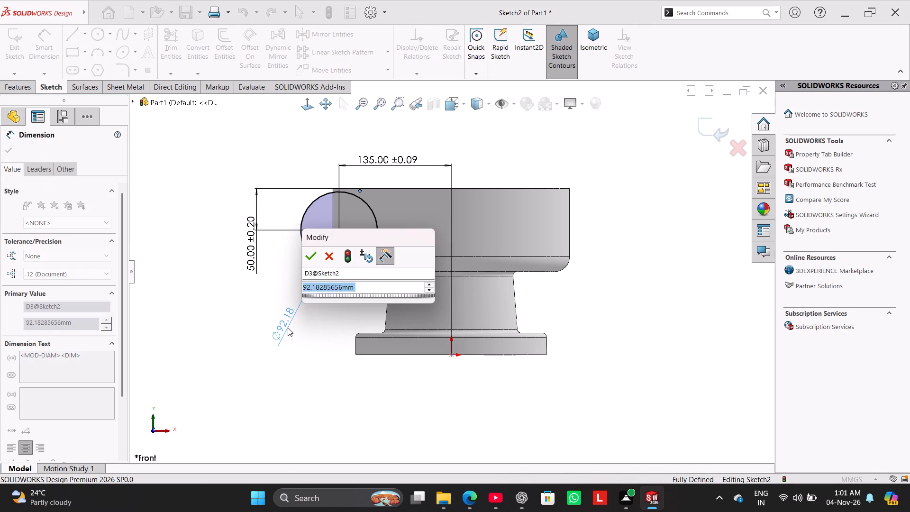
{"action": "type", "text": "72"}
{"action": "key", "text": "Return"}
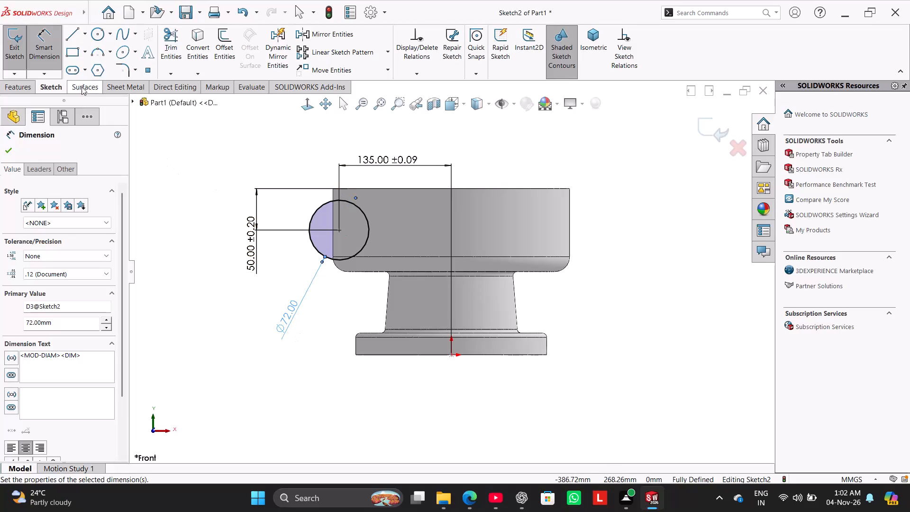
Draw a concentric outer circle of about 83 mm radius around the 72 mm circle.
{"action": "left_click", "coordinate": [96, 34]}
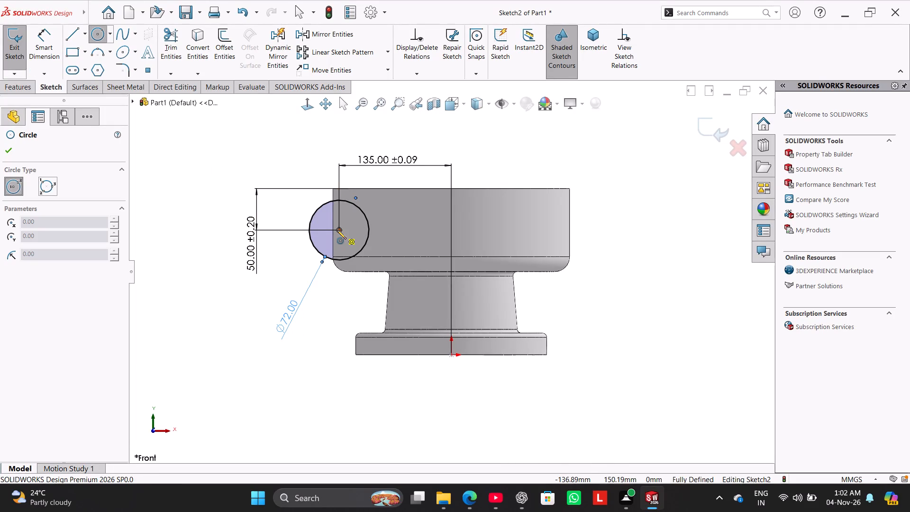
{"action": "left_click", "coordinate": [337, 230]}
{"action": "left_click", "coordinate": [325, 298]}
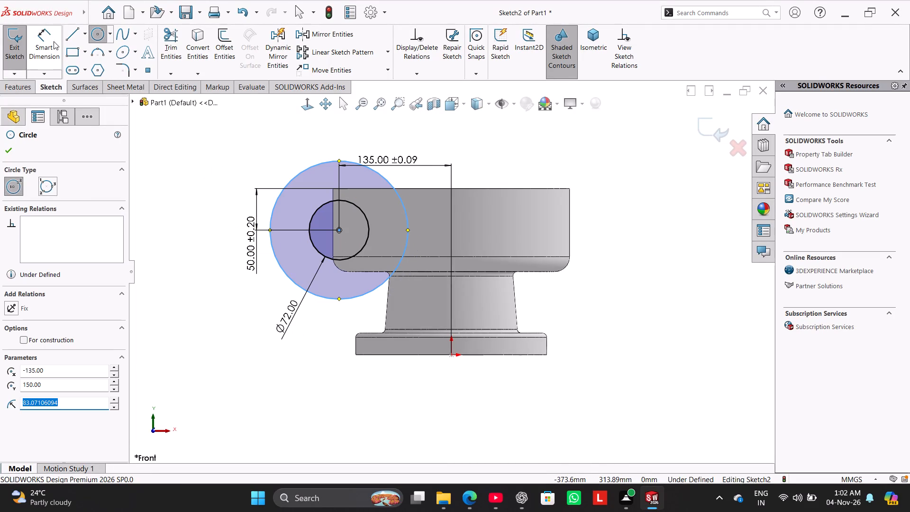
Dimension the outer concentric circle's diameter as 115 mm.
{"action": "left_click", "coordinate": [54, 41]}
{"action": "left_click_drag", "start_coordinate": [282, 272], "coordinate": [278, 288]}
{"action": "left_click", "coordinate": [244, 328]}
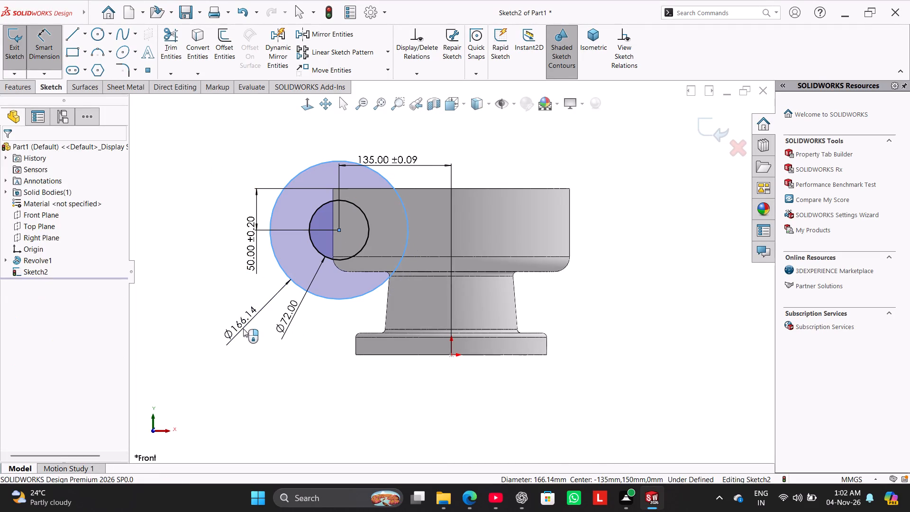
{"action": "type", "text": "115"}
{"action": "key", "text": "Return"}
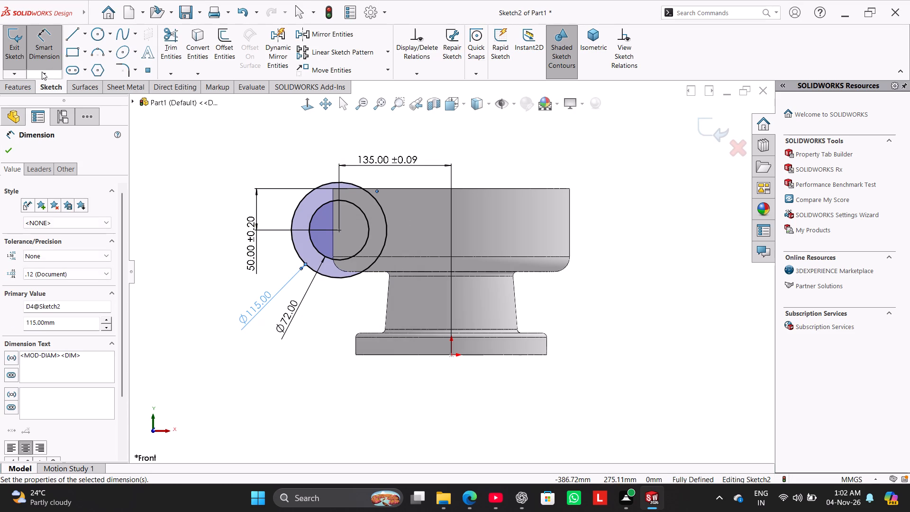
{"action": "right_click", "coordinate": [190, 147]}
{"action": "left_click", "coordinate": [212, 176]}
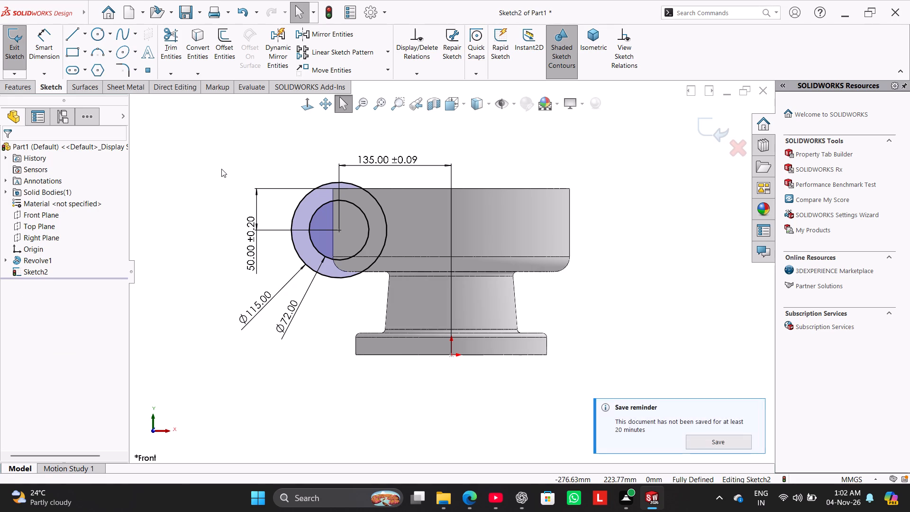
Start a boss extrusion of the ring profile, beginning at an offset of 130 mm from the sketch plane.
{"action": "middle_click_drag", "start_coordinate": [222, 172], "coordinate": [237, 265]}
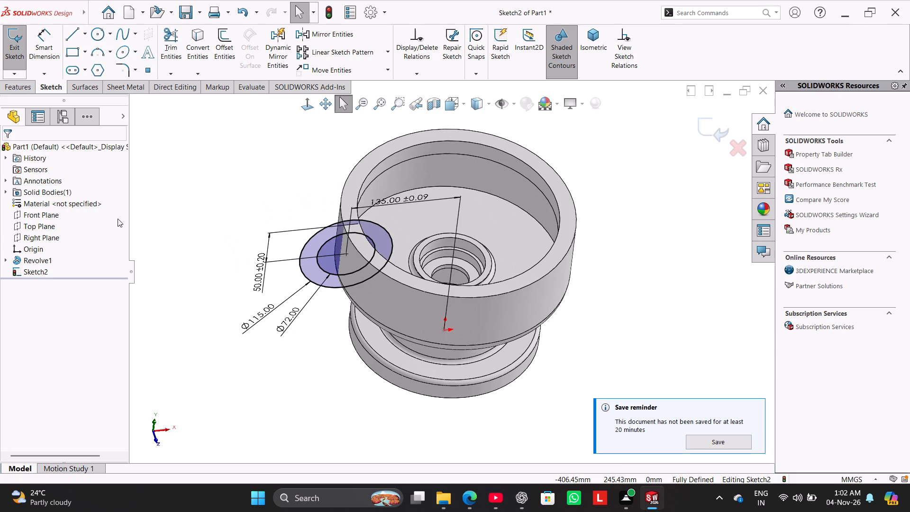
{"action": "left_click", "coordinate": [20, 86]}
{"action": "left_click", "coordinate": [27, 54]}
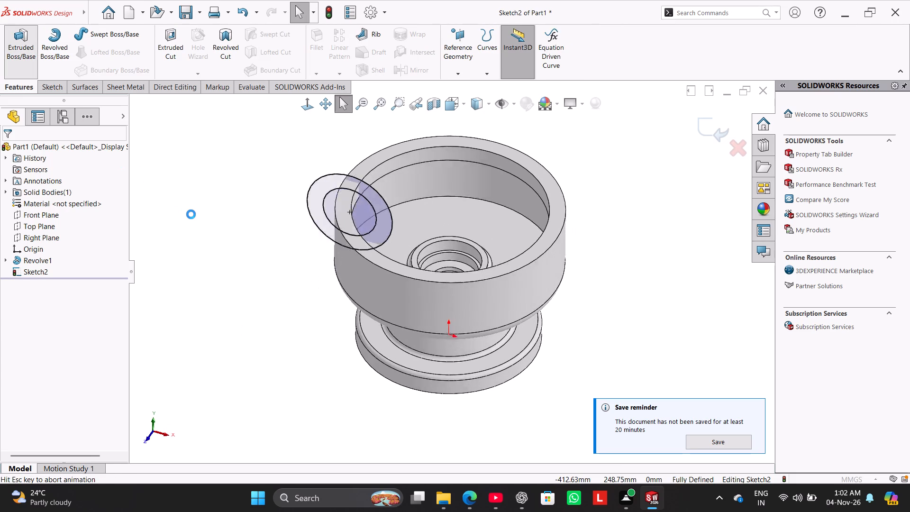
{"action": "middle_click_drag", "start_coordinate": [214, 212], "coordinate": [227, 243]}
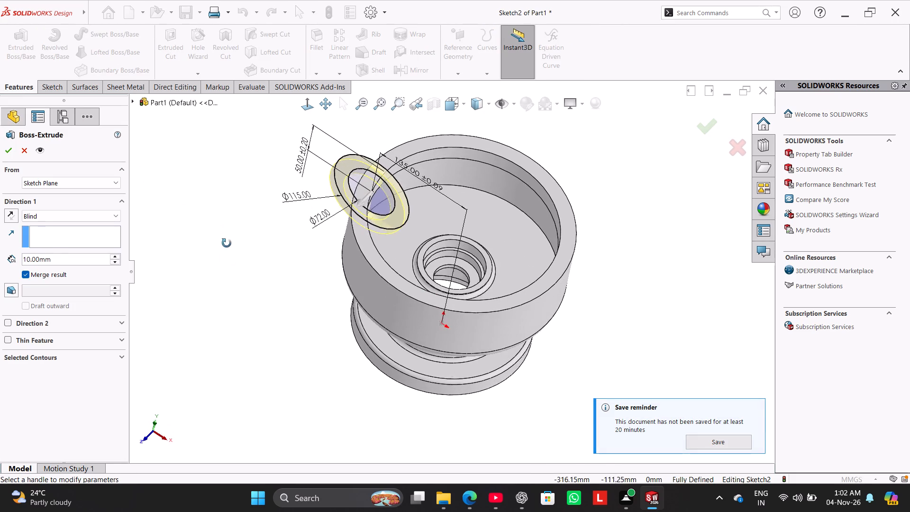
{"action": "middle_click_drag", "start_coordinate": [227, 243], "coordinate": [225, 238]}
{"action": "left_click", "coordinate": [88, 178]}
{"action": "left_click", "coordinate": [93, 215]}
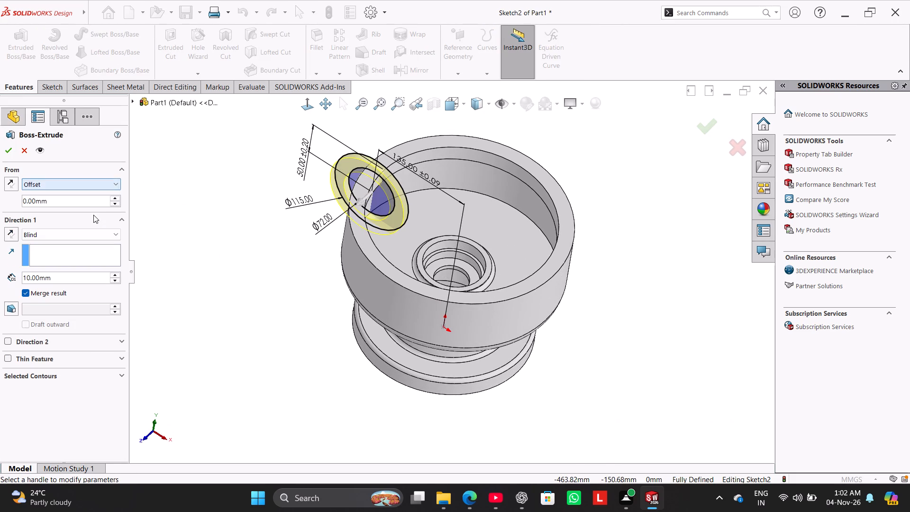
{"action": "double_click", "coordinate": [73, 204]}
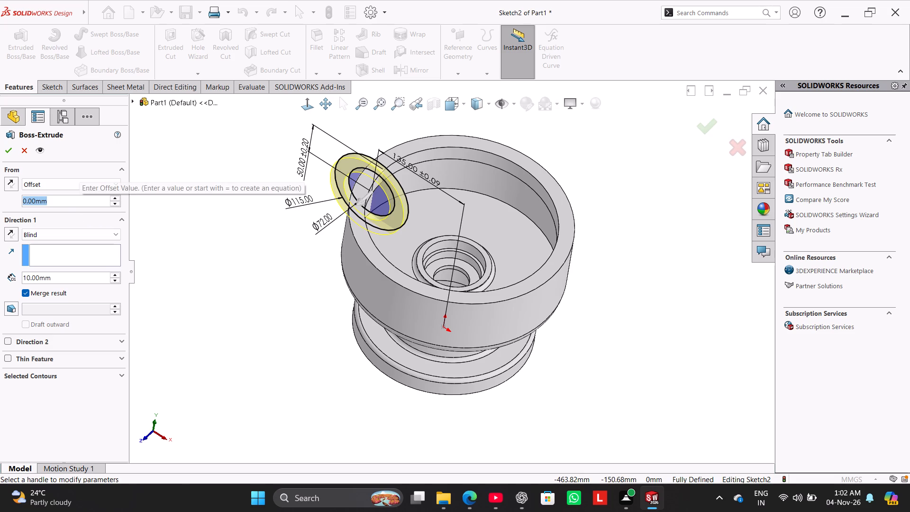
{"action": "type", "text": "26"}
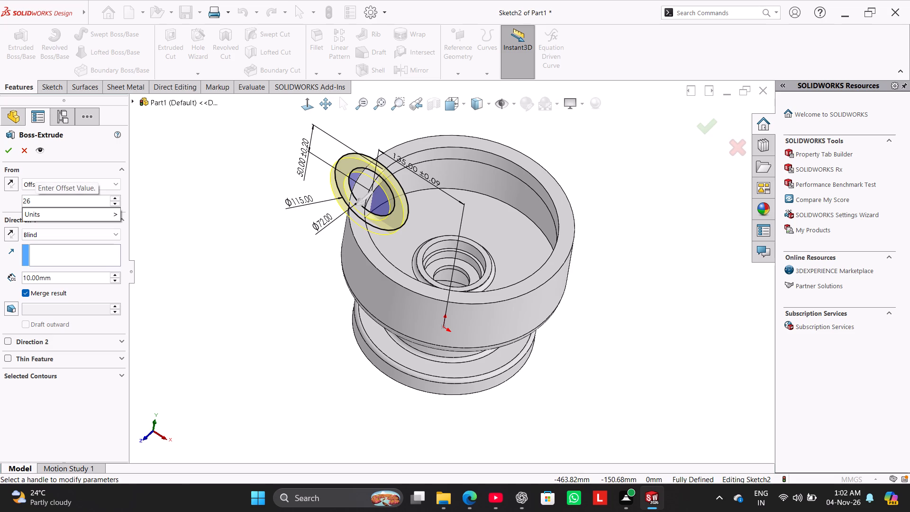
{"action": "key", "text": "0"}
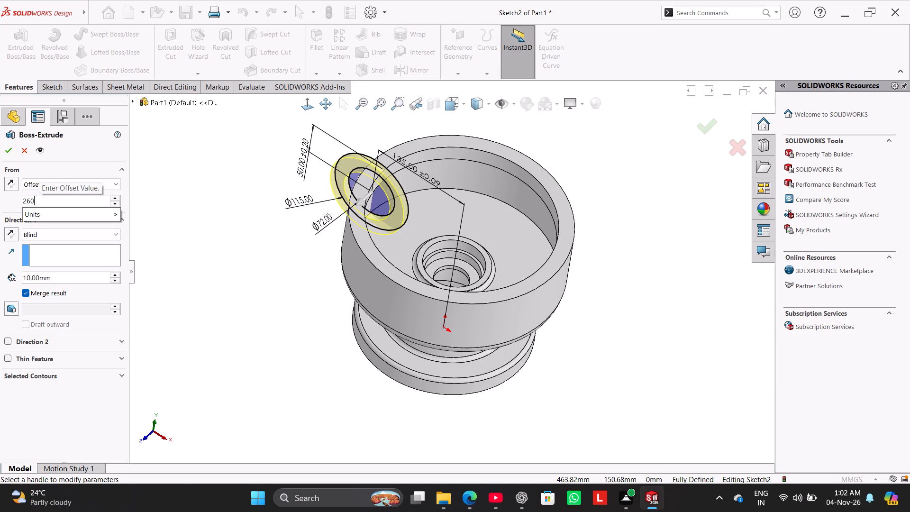
{"action": "type", "text": "/2"}
{"action": "key", "text": "Return"}
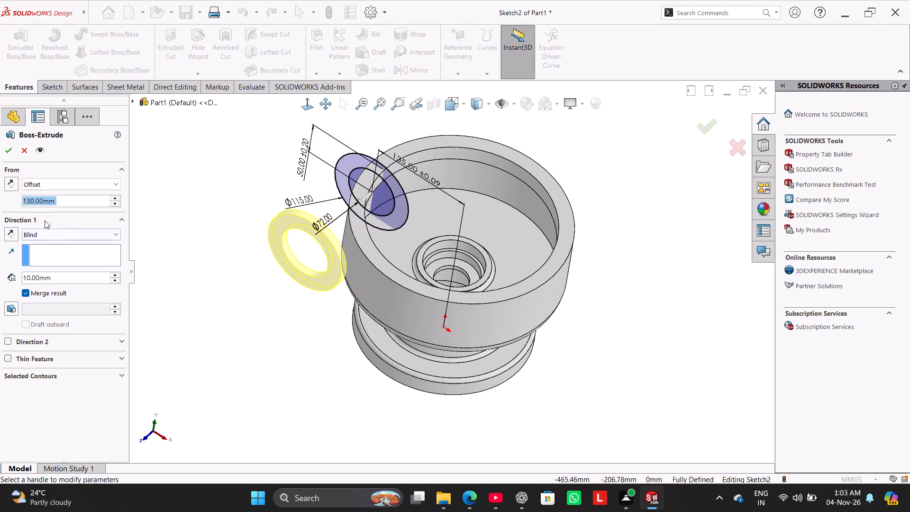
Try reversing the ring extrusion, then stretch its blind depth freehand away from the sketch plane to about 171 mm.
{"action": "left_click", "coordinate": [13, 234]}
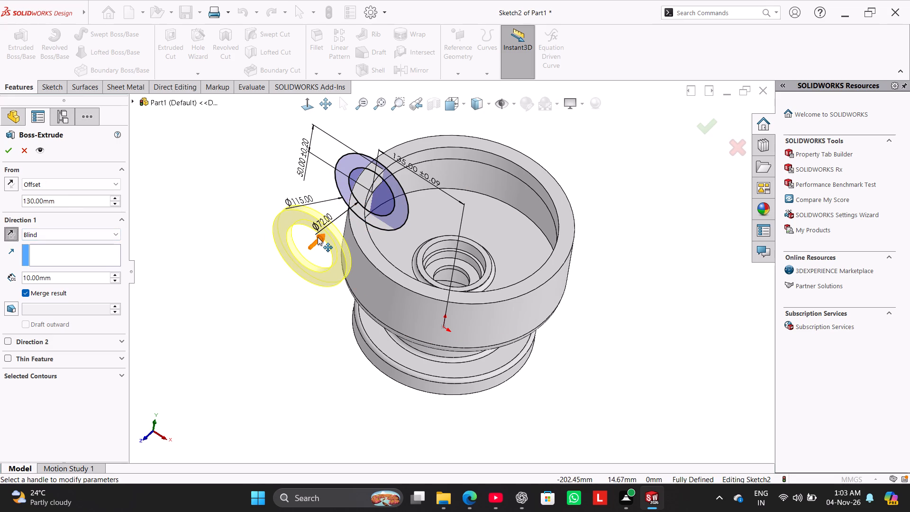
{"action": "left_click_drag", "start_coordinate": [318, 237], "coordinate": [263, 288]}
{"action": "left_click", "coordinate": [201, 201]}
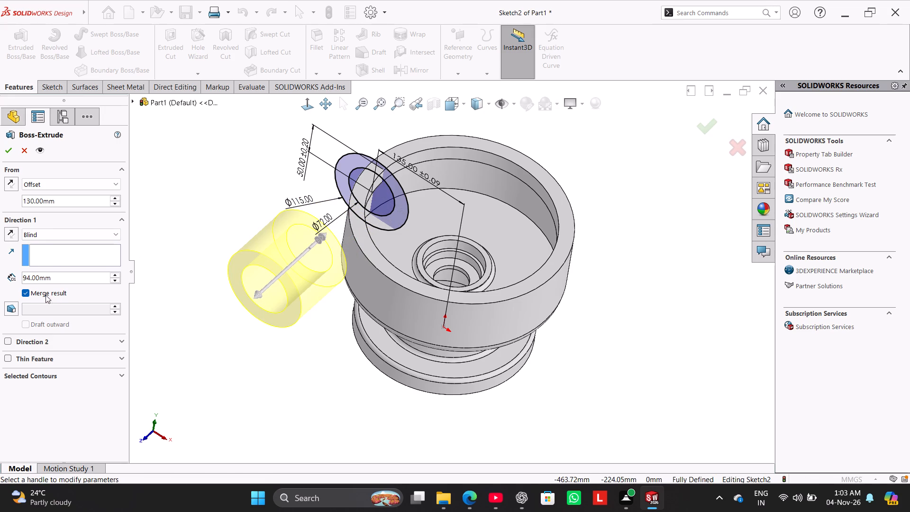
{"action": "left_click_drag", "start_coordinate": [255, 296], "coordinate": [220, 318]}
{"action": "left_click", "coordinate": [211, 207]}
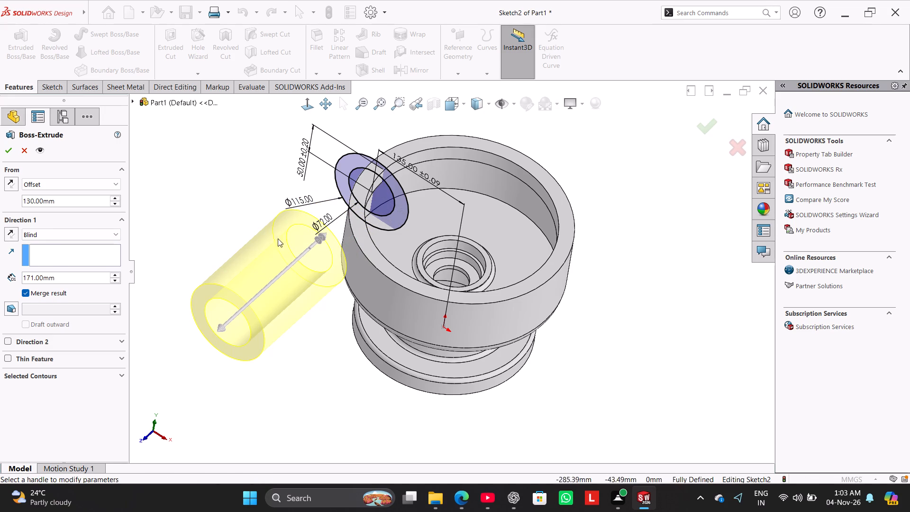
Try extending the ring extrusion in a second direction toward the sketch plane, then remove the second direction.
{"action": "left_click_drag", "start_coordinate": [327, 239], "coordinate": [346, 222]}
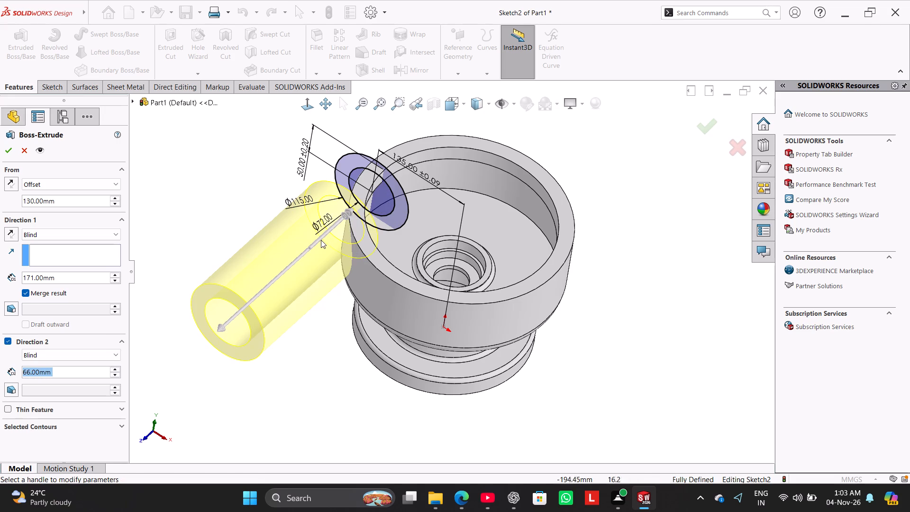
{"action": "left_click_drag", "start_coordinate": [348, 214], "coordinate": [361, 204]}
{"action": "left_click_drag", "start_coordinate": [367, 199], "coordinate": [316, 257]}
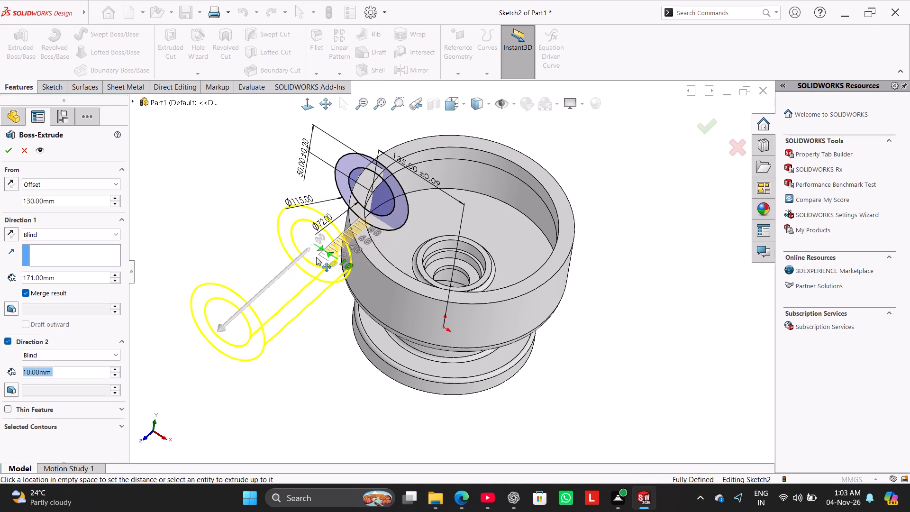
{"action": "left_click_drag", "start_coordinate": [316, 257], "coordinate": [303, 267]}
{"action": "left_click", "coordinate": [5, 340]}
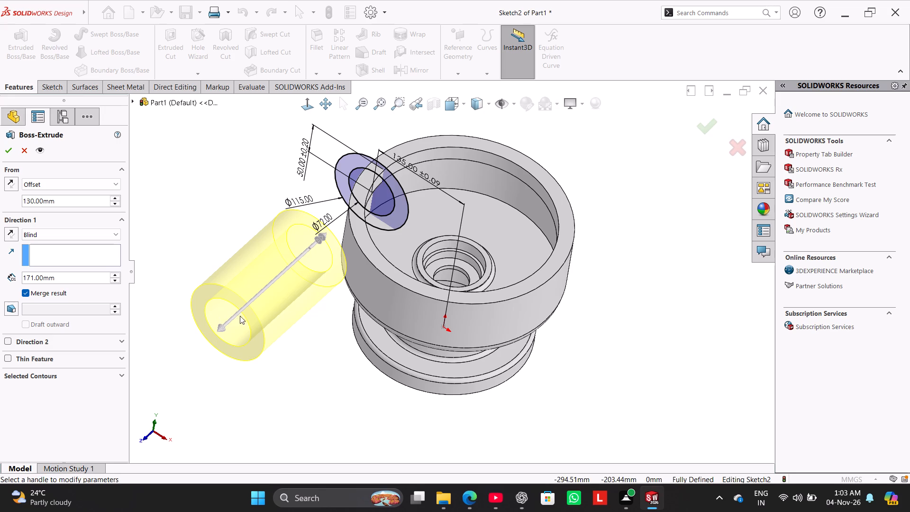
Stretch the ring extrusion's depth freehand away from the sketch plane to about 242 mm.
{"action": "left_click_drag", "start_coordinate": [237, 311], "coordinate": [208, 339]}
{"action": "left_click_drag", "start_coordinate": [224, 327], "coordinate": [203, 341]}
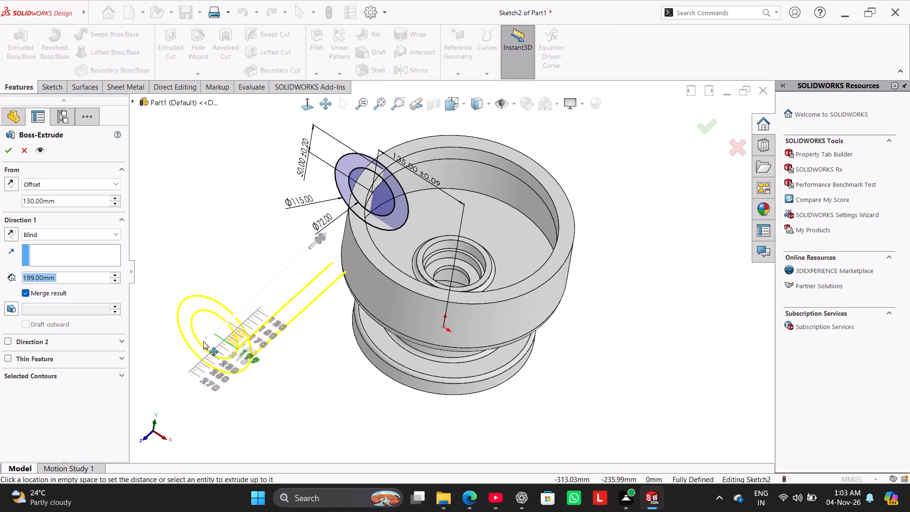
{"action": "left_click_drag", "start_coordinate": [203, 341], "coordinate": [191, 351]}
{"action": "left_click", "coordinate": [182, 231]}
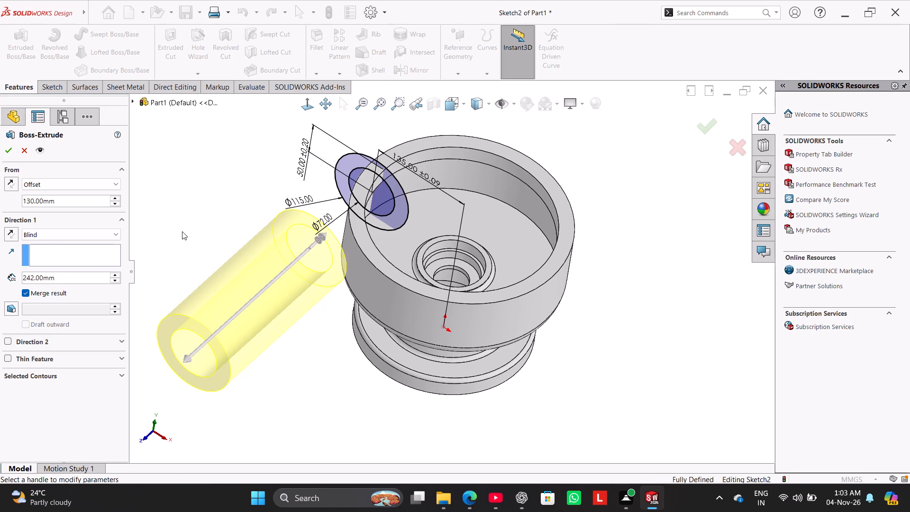
Reverse the ring extrusion toward the sketch plane with a blind depth of 20 mm, merged with the body, and finish it.
{"action": "middle_click_drag", "start_coordinate": [312, 311], "coordinate": [282, 329]}
{"action": "left_click", "coordinate": [11, 233]}
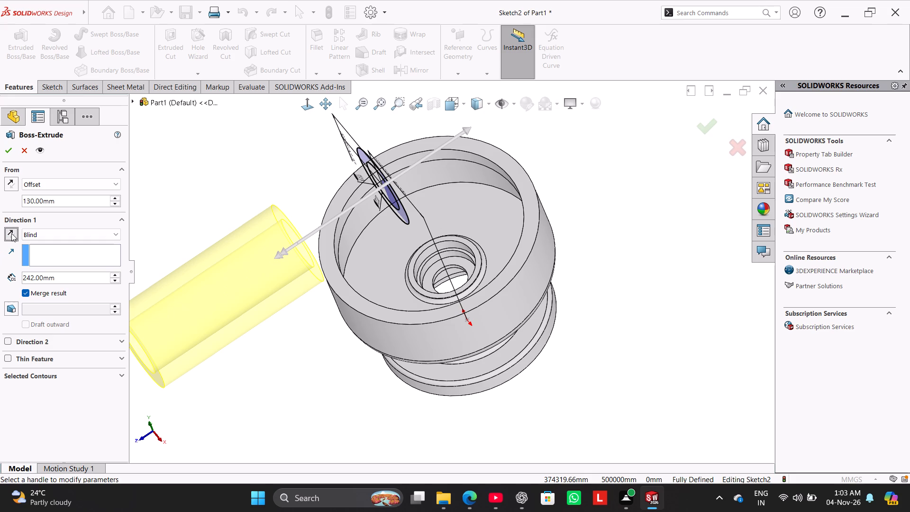
{"action": "double_click", "coordinate": [57, 283]}
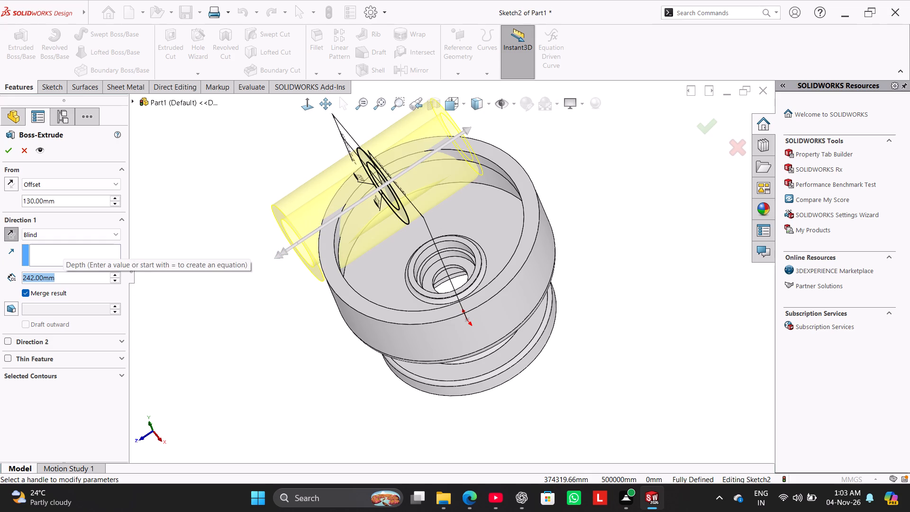
{"action": "type", "text": "20"}
{"action": "key", "text": "Return"}
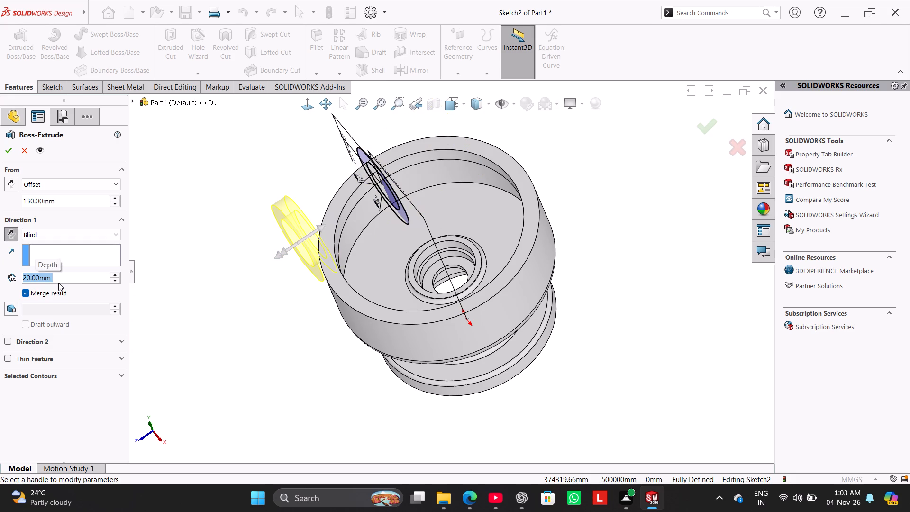
{"action": "left_click", "coordinate": [9, 150]}
{"action": "left_click", "coordinate": [216, 231]}
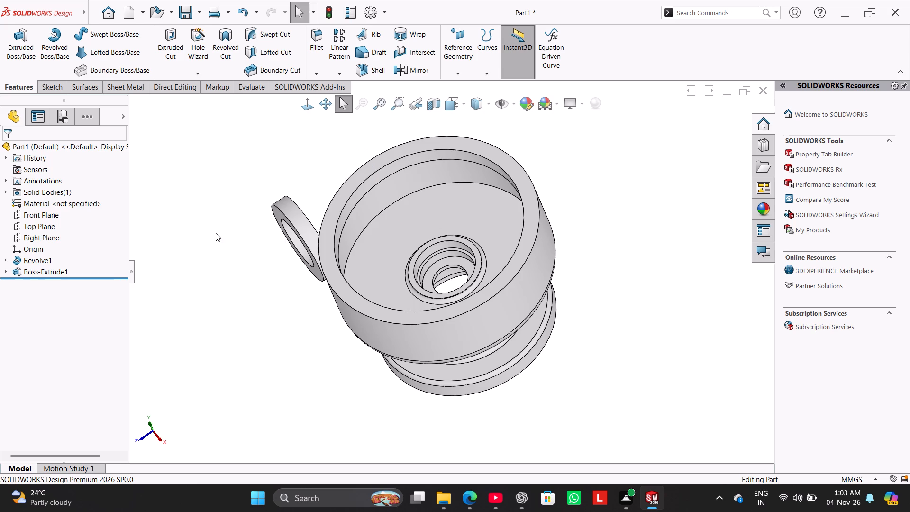
{"action": "middle_click_drag", "start_coordinate": [223, 256], "coordinate": [240, 284]}
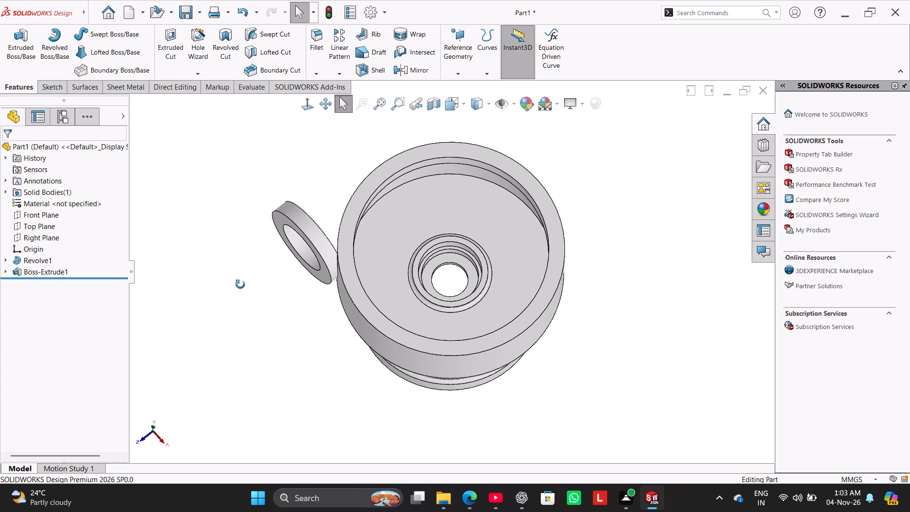
Examine the revolved body and the side ring lug from above, from below and from the side.
{"action": "middle_click_drag", "start_coordinate": [240, 284], "coordinate": [253, 302]}
{"action": "right_click_drag", "start_coordinate": [247, 294], "coordinate": [265, 256]}
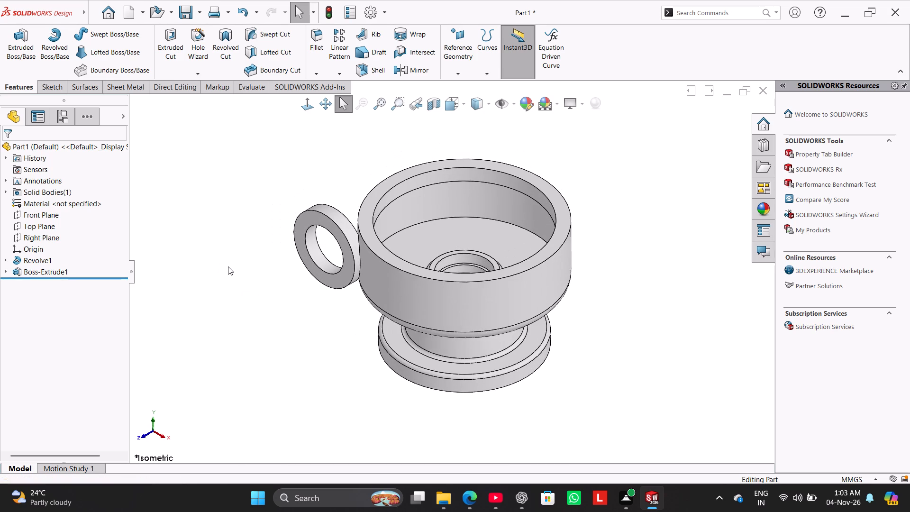
{"action": "middle_click_drag", "start_coordinate": [234, 273], "coordinate": [237, 280]}
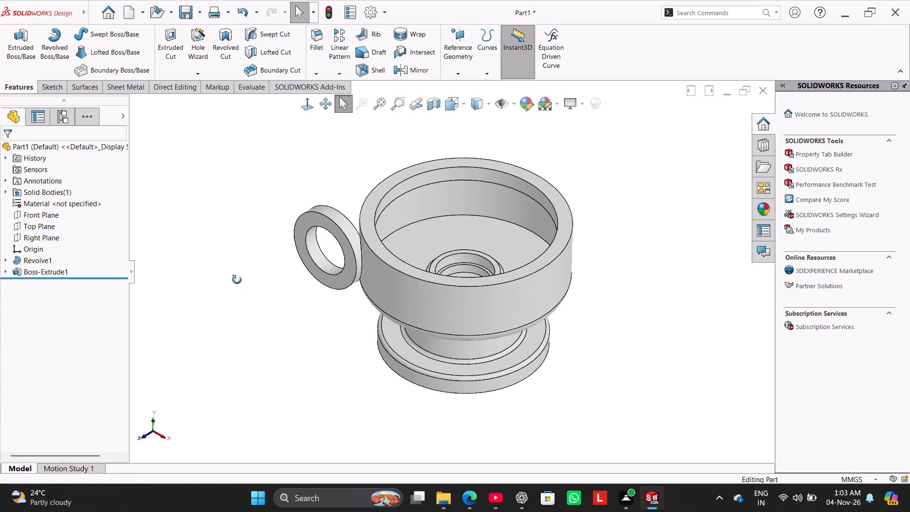
{"action": "middle_click_drag", "start_coordinate": [237, 280], "coordinate": [256, 310]}
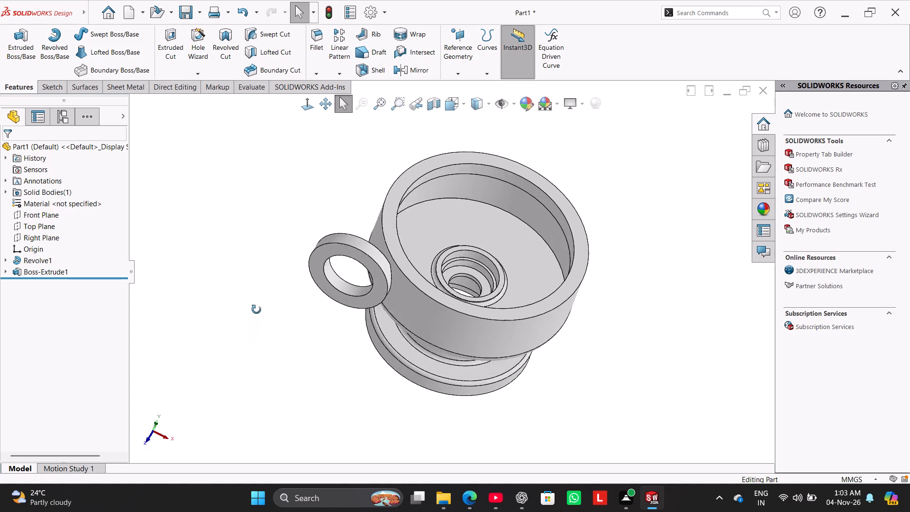
{"action": "middle_click_drag", "start_coordinate": [256, 310], "coordinate": [271, 184]}
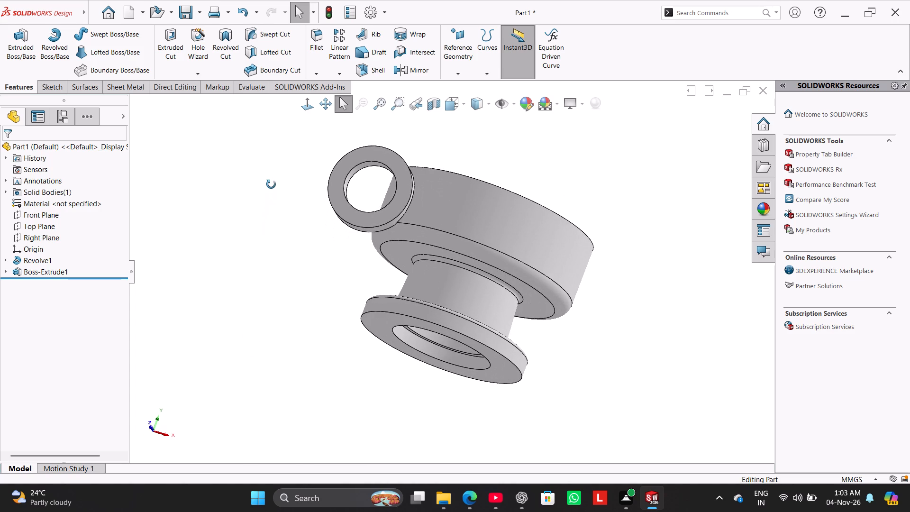
{"action": "middle_click_drag", "start_coordinate": [271, 184], "coordinate": [282, 264]}
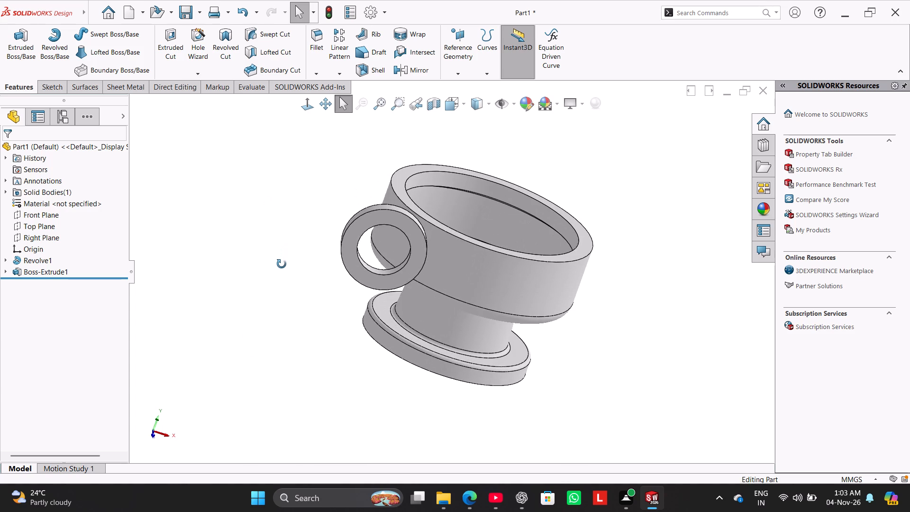
{"action": "middle_click_drag", "start_coordinate": [282, 264], "coordinate": [273, 239]}
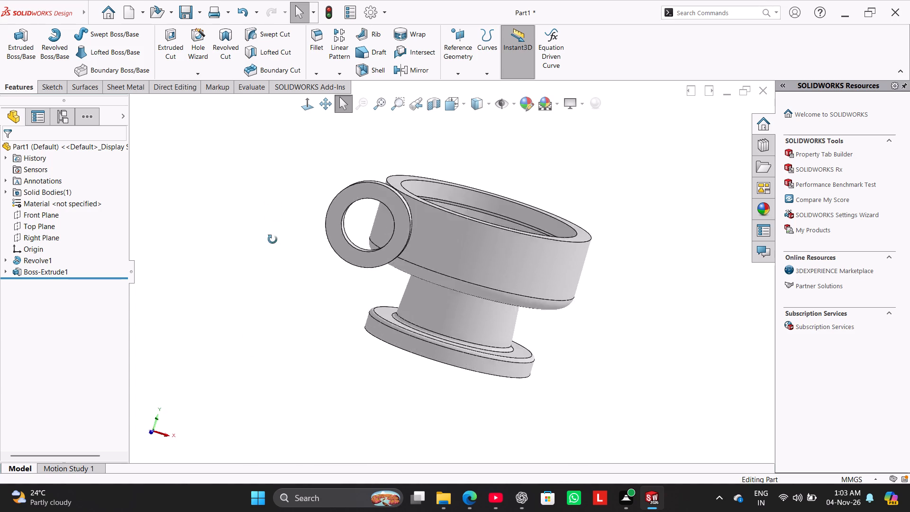
{"action": "middle_click_drag", "start_coordinate": [273, 239], "coordinate": [245, 271]}
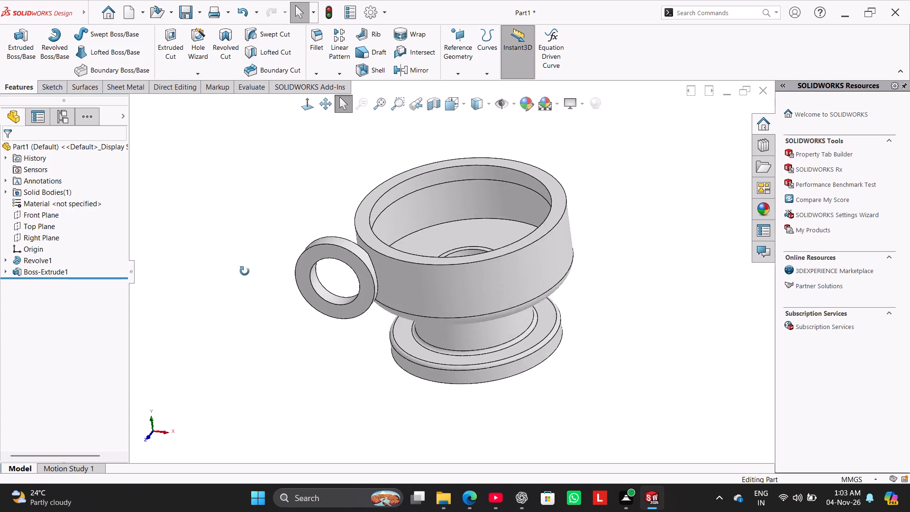
{"action": "middle_click_drag", "start_coordinate": [245, 271], "coordinate": [256, 329]}
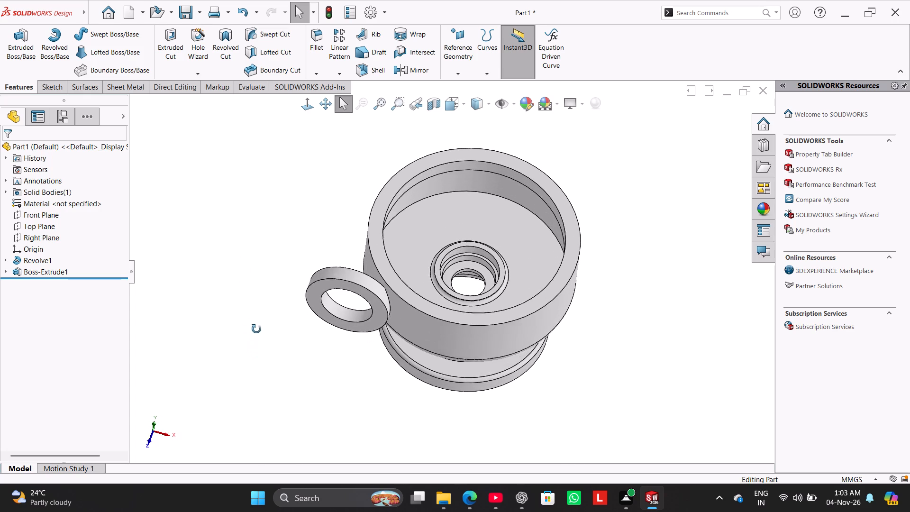
{"action": "middle_click_drag", "start_coordinate": [256, 329], "coordinate": [256, 345]}
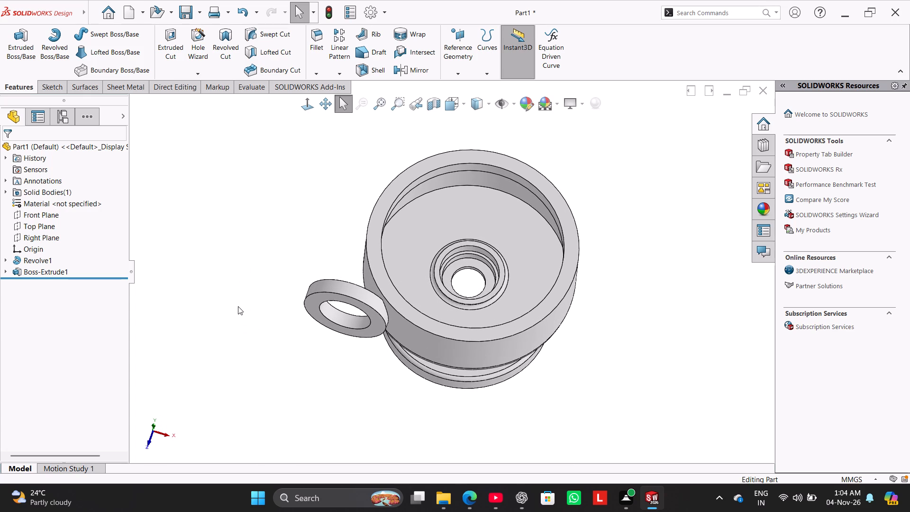
{"action": "middle_click_drag", "start_coordinate": [245, 282], "coordinate": [253, 188]}
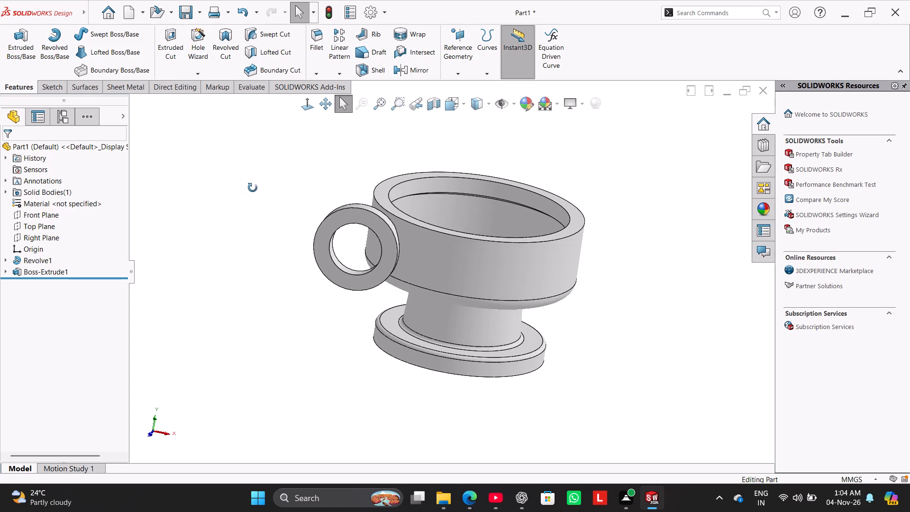
{"action": "middle_click_drag", "start_coordinate": [253, 188], "coordinate": [255, 182]}
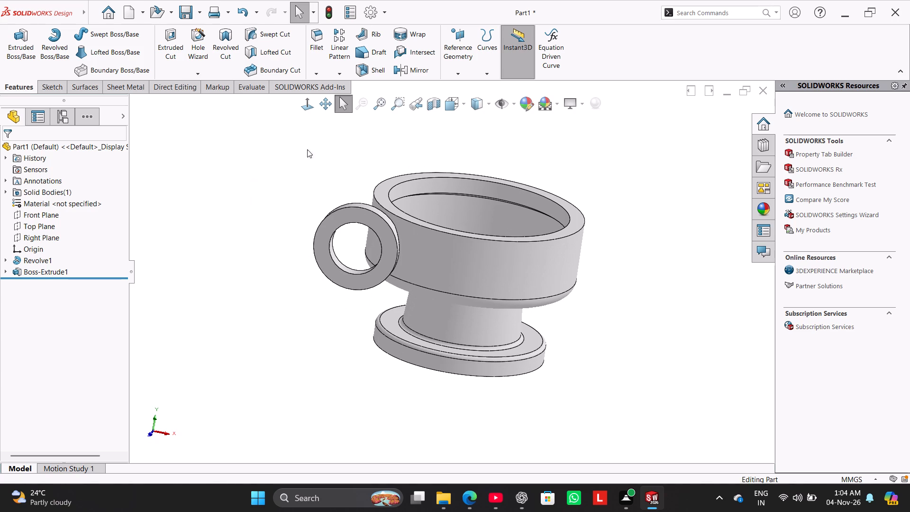
Start a reference plane offset from the Top Plane, using the Top Plane as its first reference.
{"action": "left_click", "coordinate": [458, 72]}
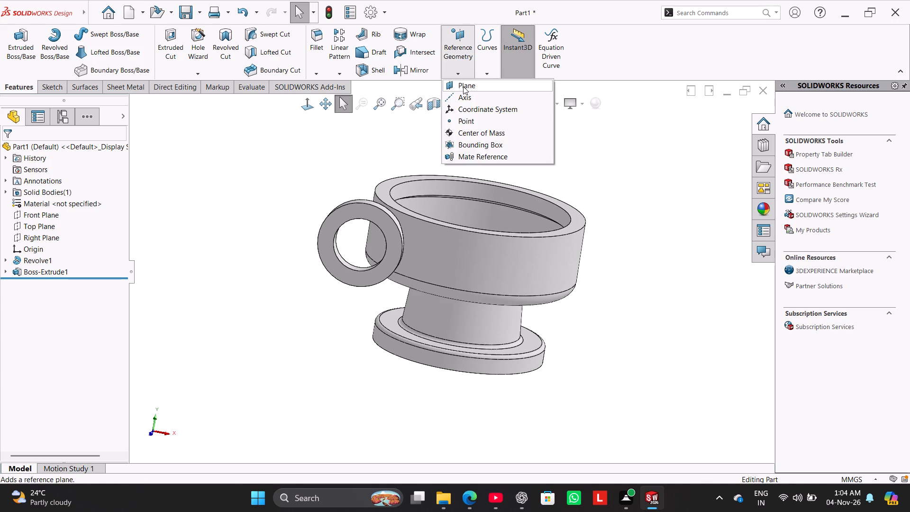
{"action": "left_click", "coordinate": [463, 86]}
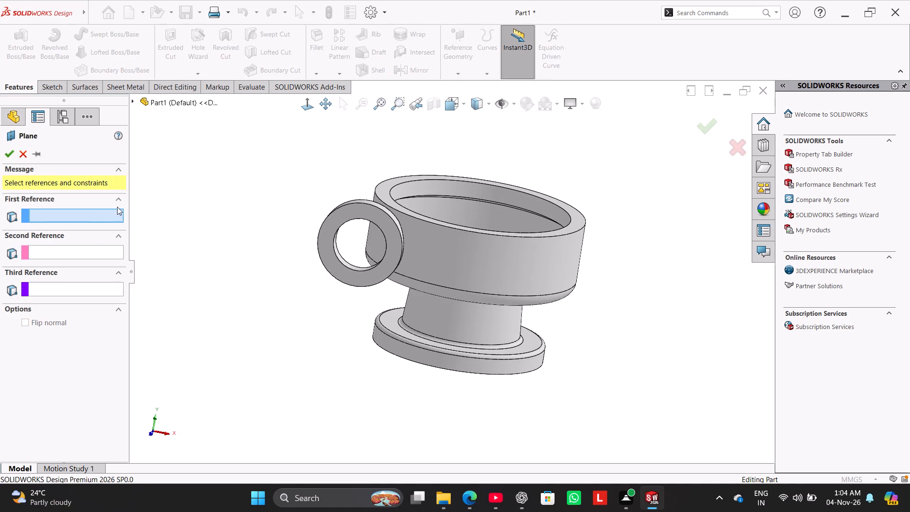
{"action": "left_click", "coordinate": [134, 103]}
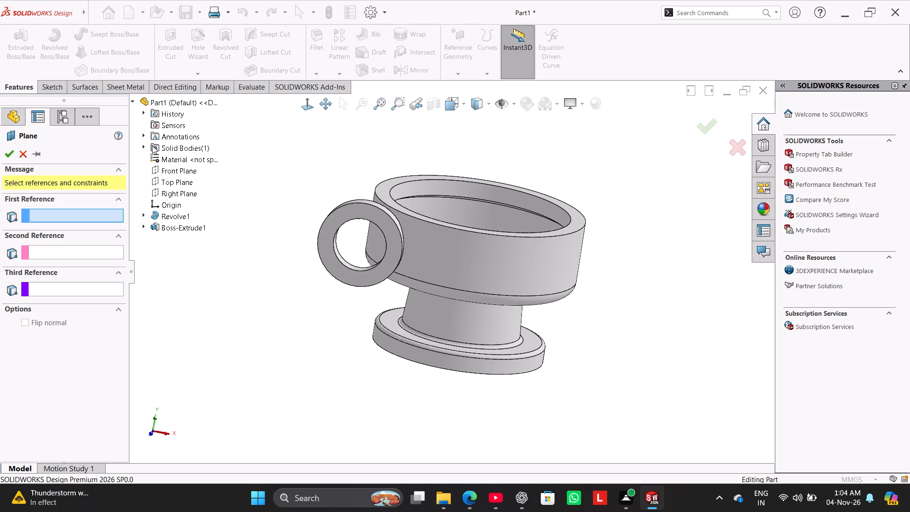
{"action": "left_click", "coordinate": [178, 182]}
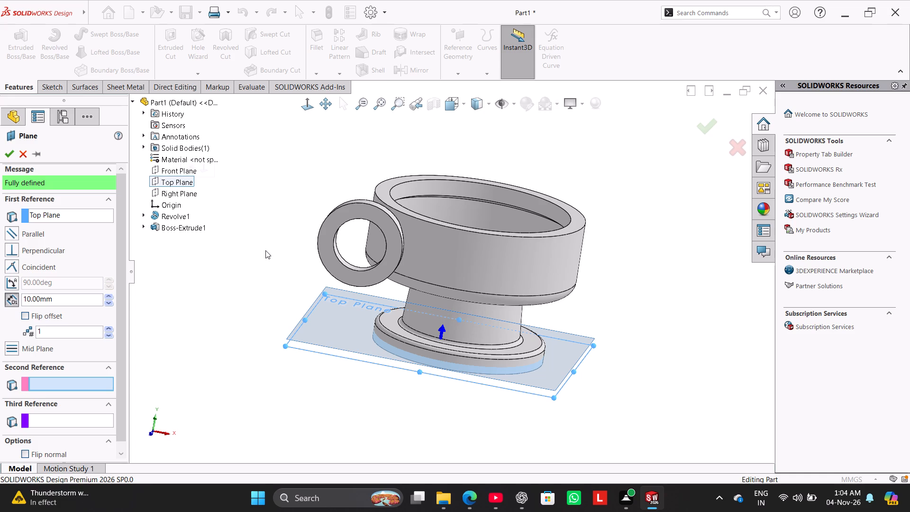
Examine the offset plane preview relative to the base flange and ring lug from several angles.
{"action": "middle_click_drag", "start_coordinate": [268, 250], "coordinate": [283, 242]}
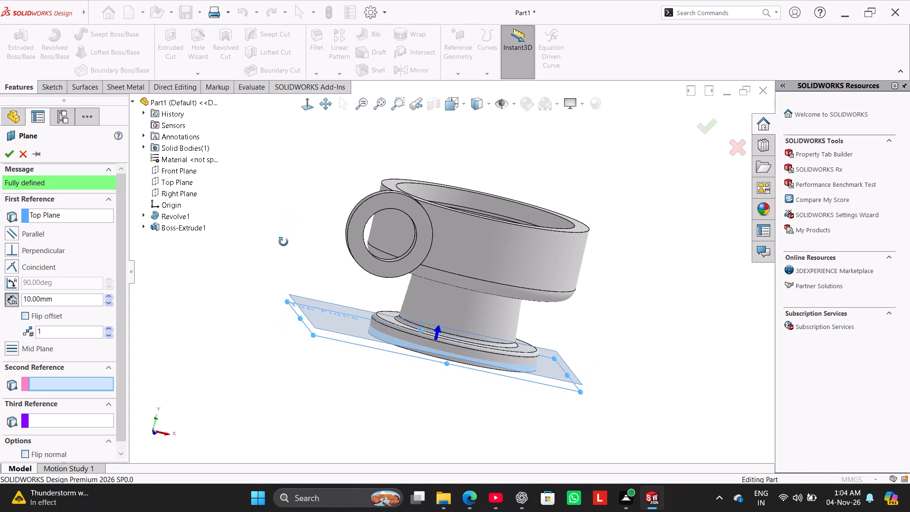
{"action": "middle_click_drag", "start_coordinate": [283, 242], "coordinate": [282, 238]}
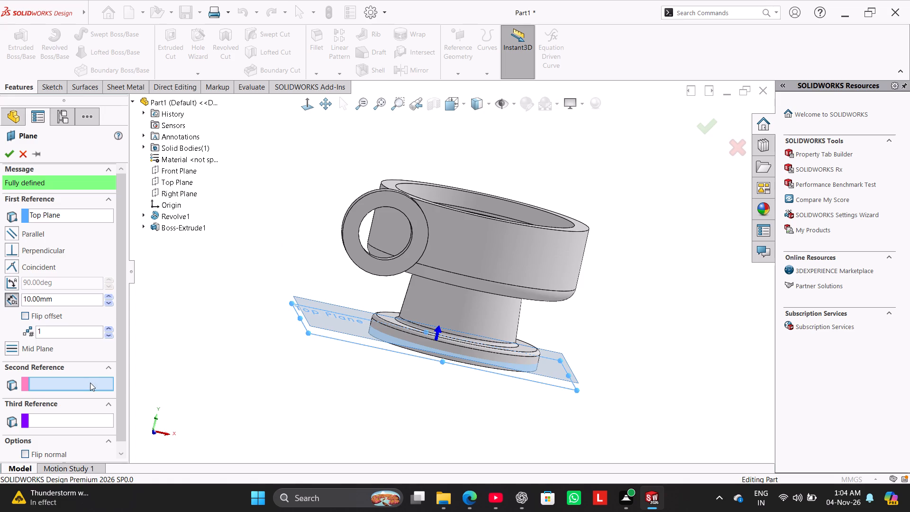
{"action": "middle_click_drag", "start_coordinate": [244, 342], "coordinate": [259, 295]}
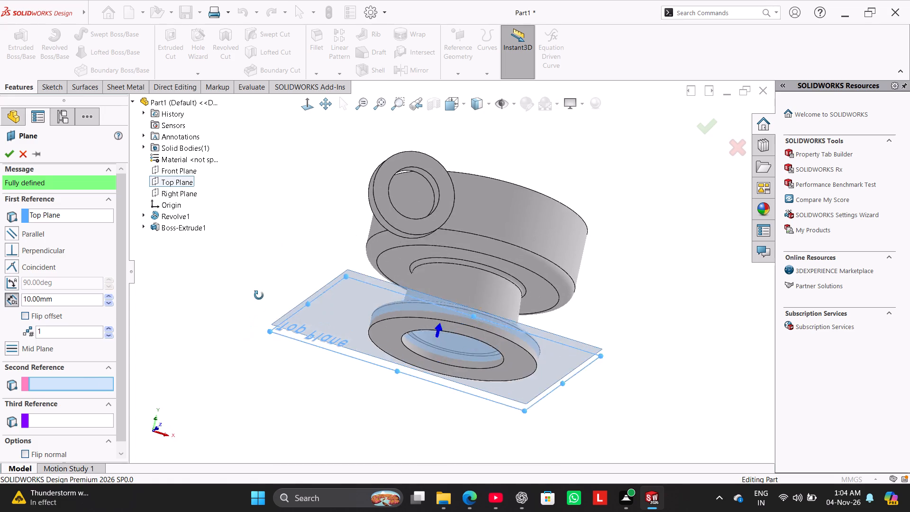
{"action": "middle_click_drag", "start_coordinate": [259, 295], "coordinate": [252, 349]}
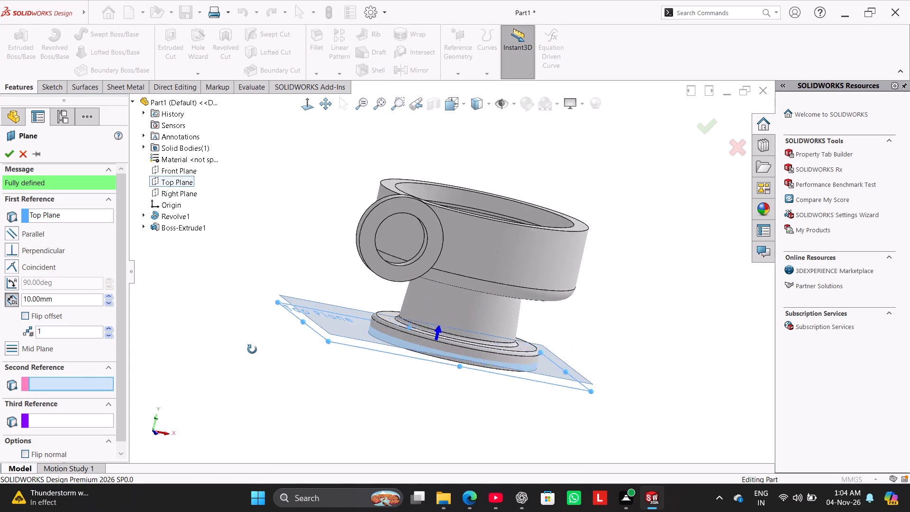
{"action": "middle_click_drag", "start_coordinate": [252, 349], "coordinate": [256, 359]}
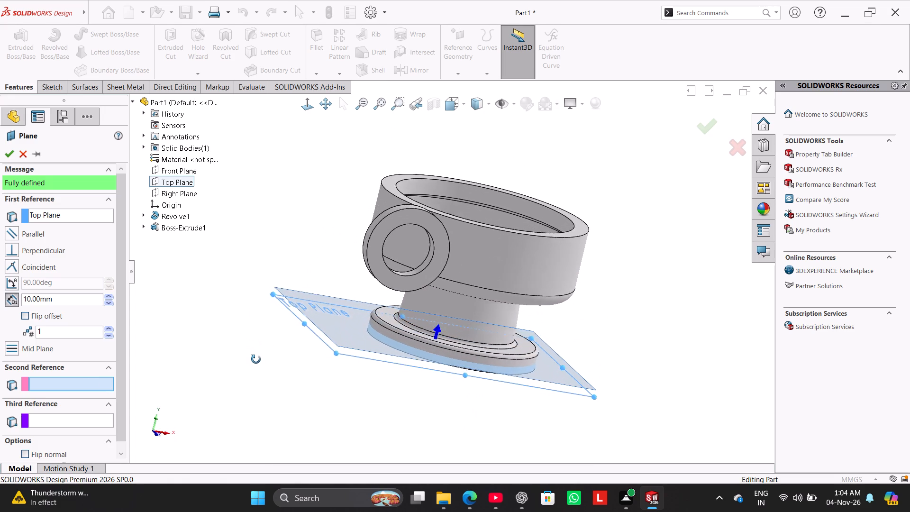
{"action": "middle_click_drag", "start_coordinate": [256, 359], "coordinate": [258, 365]}
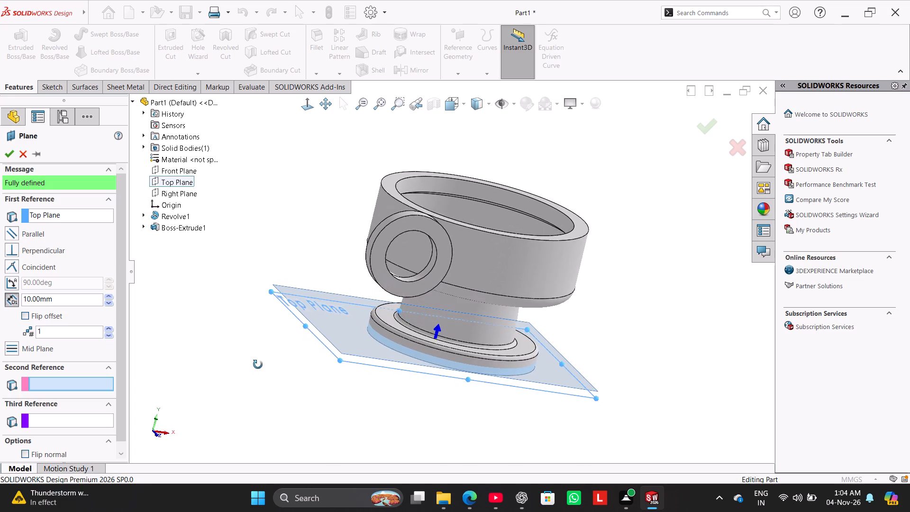
{"action": "middle_click_drag", "start_coordinate": [258, 365], "coordinate": [260, 351]}
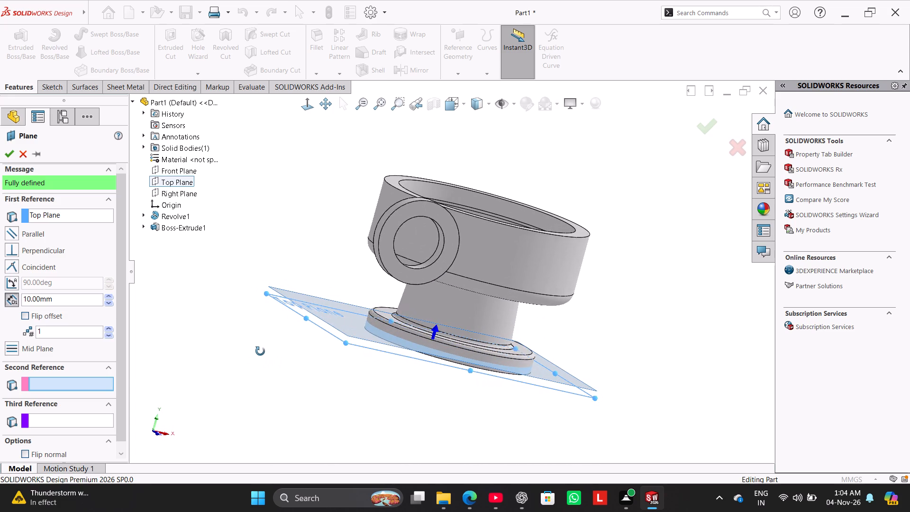
{"action": "middle_click_drag", "start_coordinate": [260, 351], "coordinate": [241, 335]}
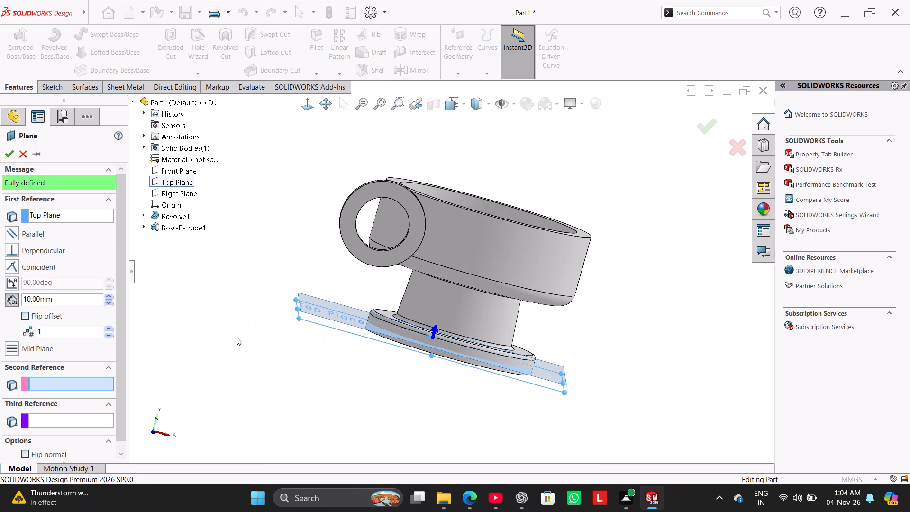
Show the temporary axes of the model, keeping the display of reference axes on.
{"action": "left_click", "coordinate": [516, 106]}
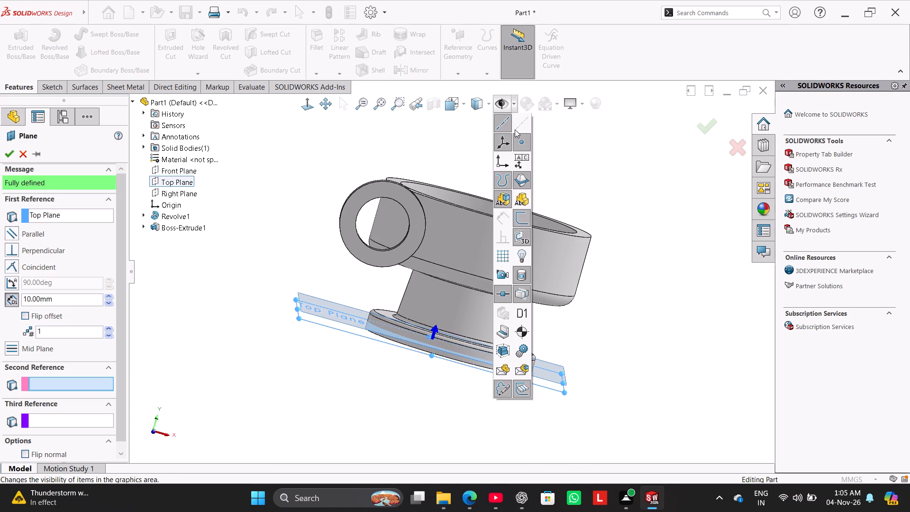
{"action": "left_click", "coordinate": [506, 144]}
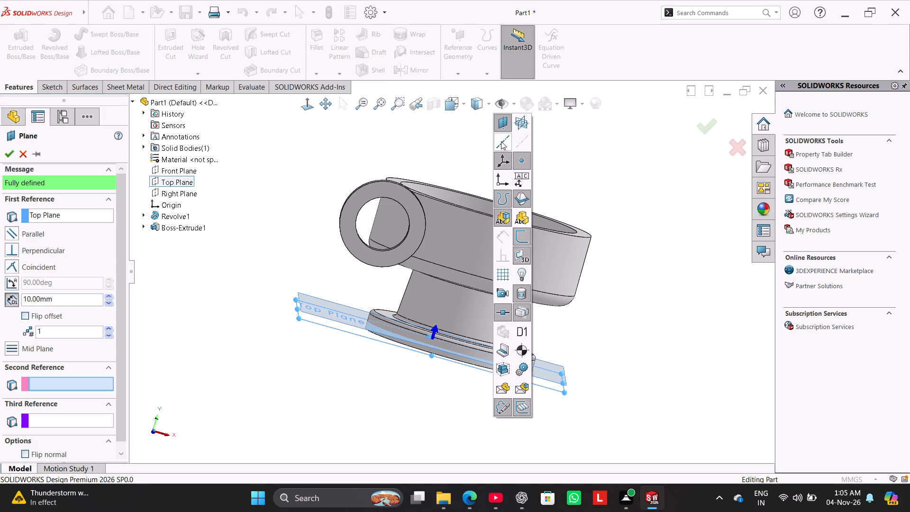
{"action": "left_click", "coordinate": [501, 141]}
{"action": "left_click", "coordinate": [524, 141]}
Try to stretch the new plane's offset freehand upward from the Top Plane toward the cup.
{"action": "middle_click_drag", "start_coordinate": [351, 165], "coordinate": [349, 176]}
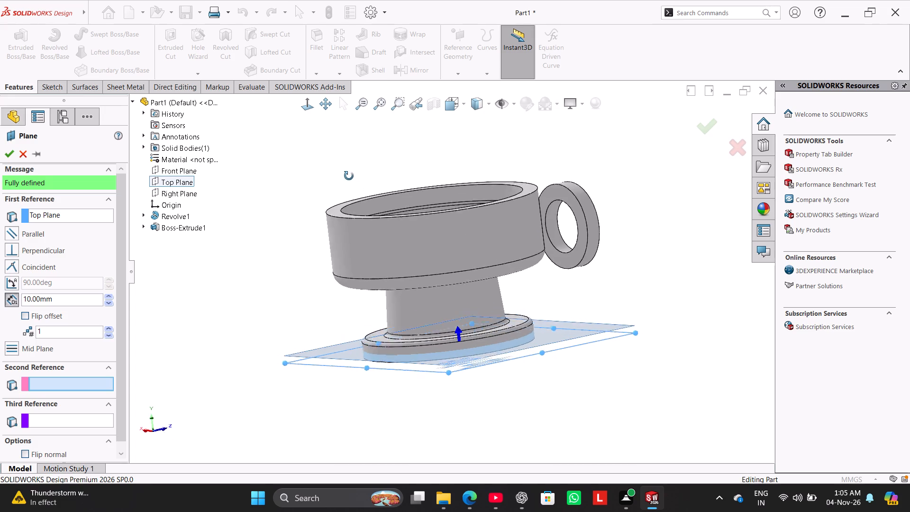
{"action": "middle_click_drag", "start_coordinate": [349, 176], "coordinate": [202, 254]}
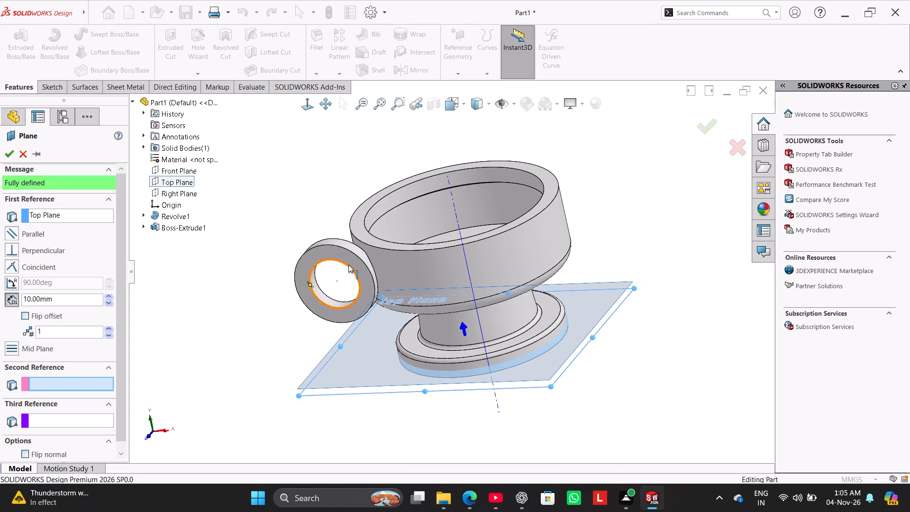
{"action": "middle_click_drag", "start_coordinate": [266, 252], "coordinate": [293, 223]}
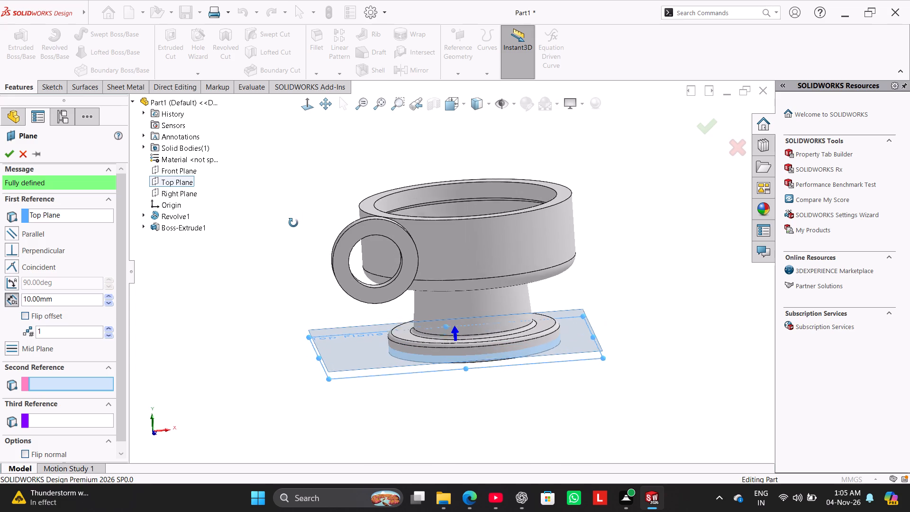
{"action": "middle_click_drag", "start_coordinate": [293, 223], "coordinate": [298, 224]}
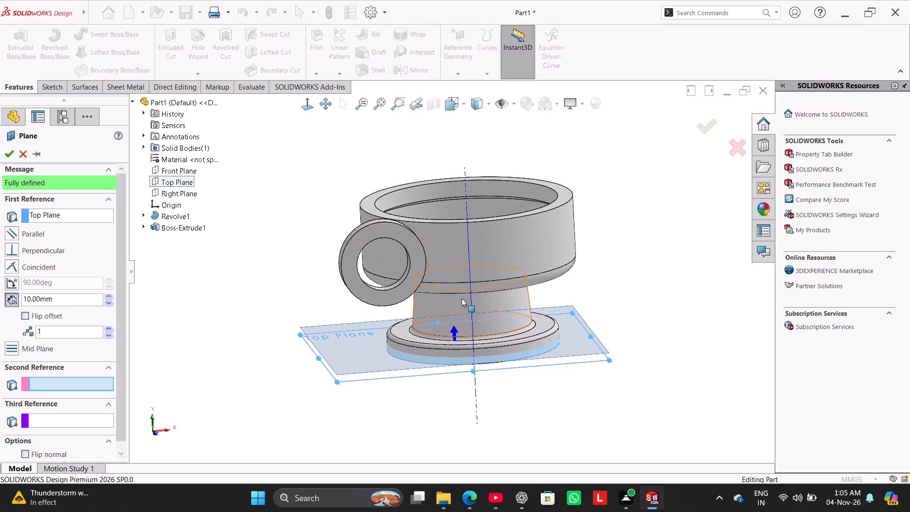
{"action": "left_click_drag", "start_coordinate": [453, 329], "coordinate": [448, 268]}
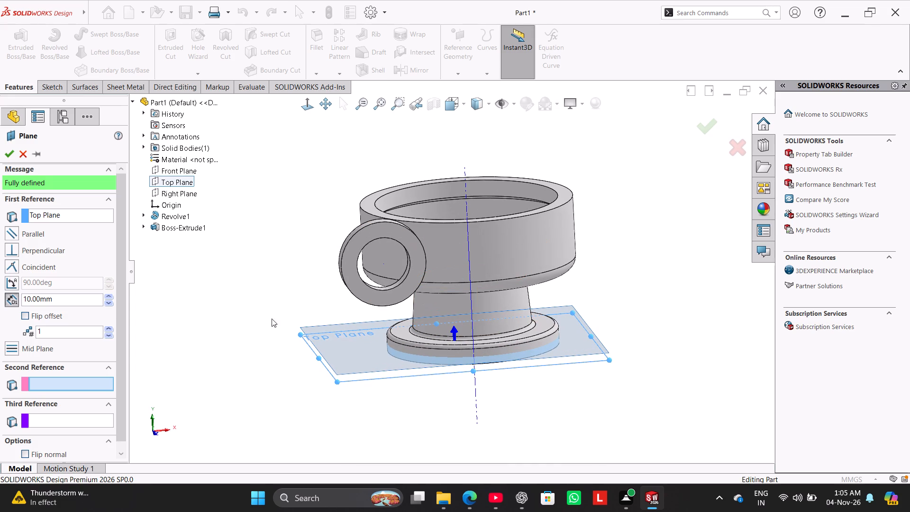
Flip the new plane's offset to the underside of the Top Plane.
{"action": "left_click", "coordinate": [27, 315]}
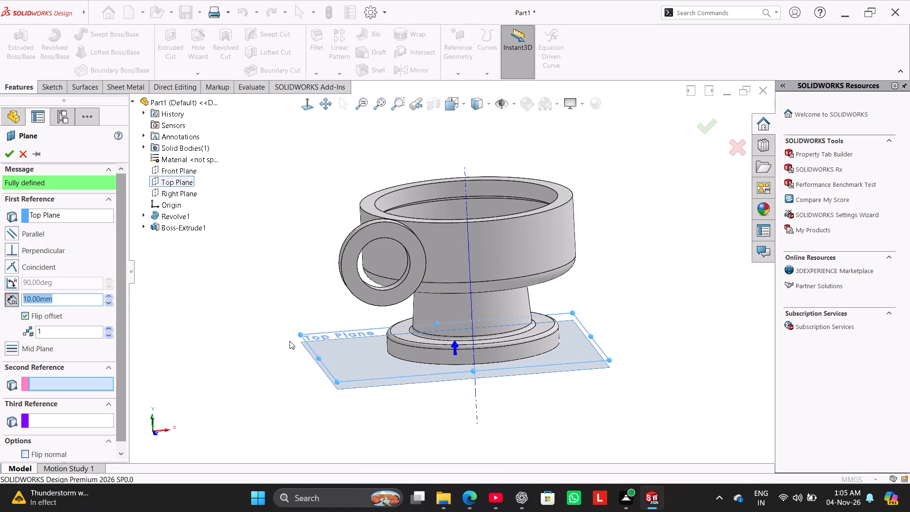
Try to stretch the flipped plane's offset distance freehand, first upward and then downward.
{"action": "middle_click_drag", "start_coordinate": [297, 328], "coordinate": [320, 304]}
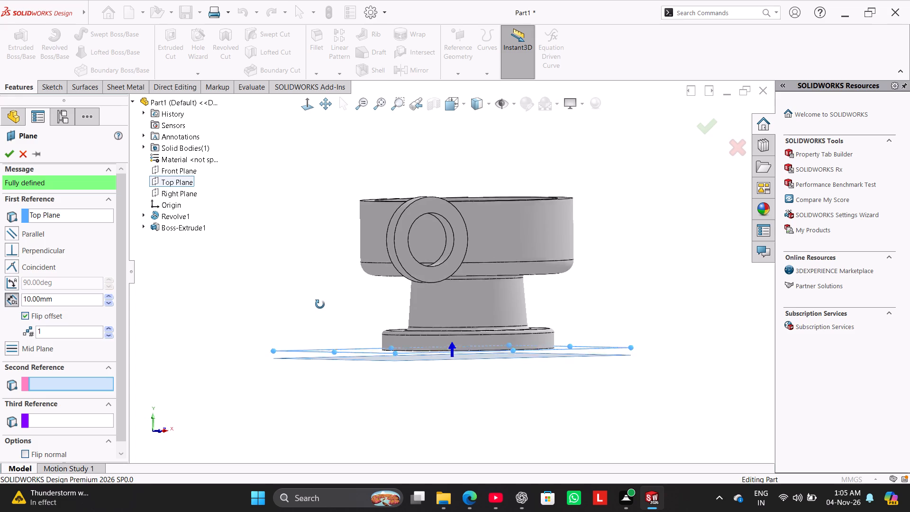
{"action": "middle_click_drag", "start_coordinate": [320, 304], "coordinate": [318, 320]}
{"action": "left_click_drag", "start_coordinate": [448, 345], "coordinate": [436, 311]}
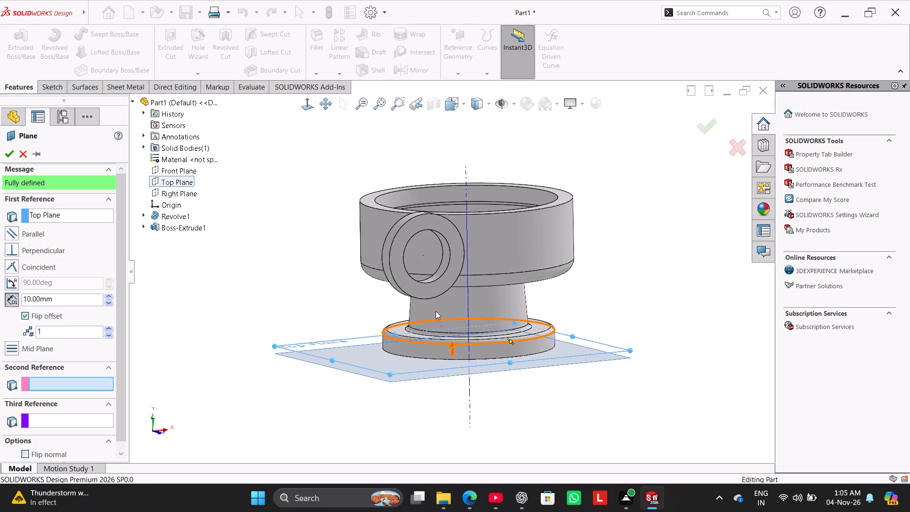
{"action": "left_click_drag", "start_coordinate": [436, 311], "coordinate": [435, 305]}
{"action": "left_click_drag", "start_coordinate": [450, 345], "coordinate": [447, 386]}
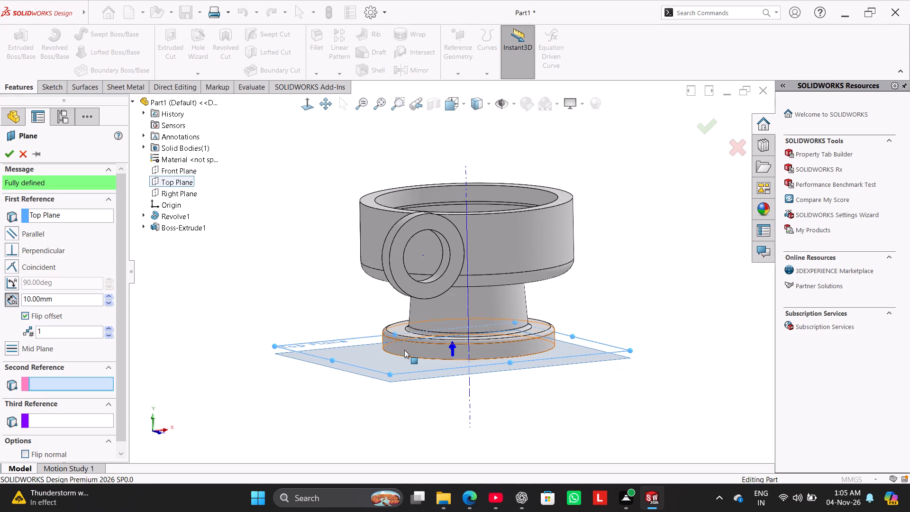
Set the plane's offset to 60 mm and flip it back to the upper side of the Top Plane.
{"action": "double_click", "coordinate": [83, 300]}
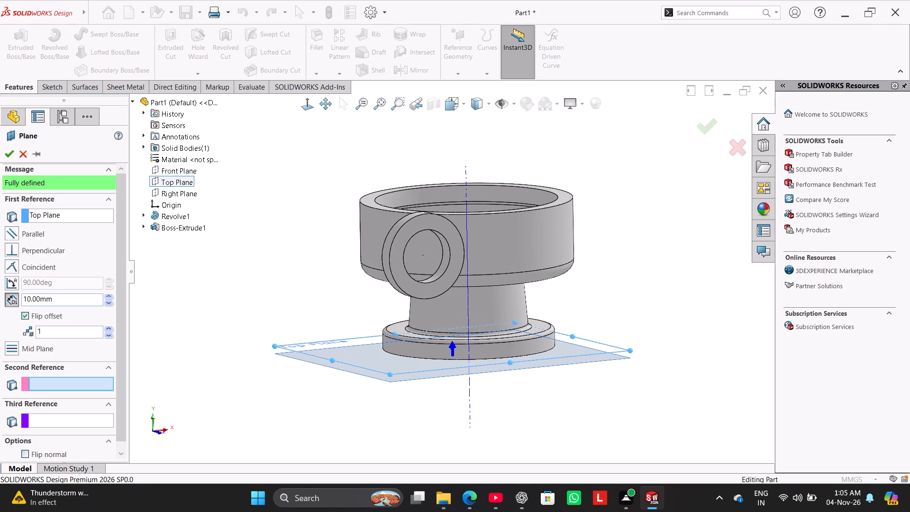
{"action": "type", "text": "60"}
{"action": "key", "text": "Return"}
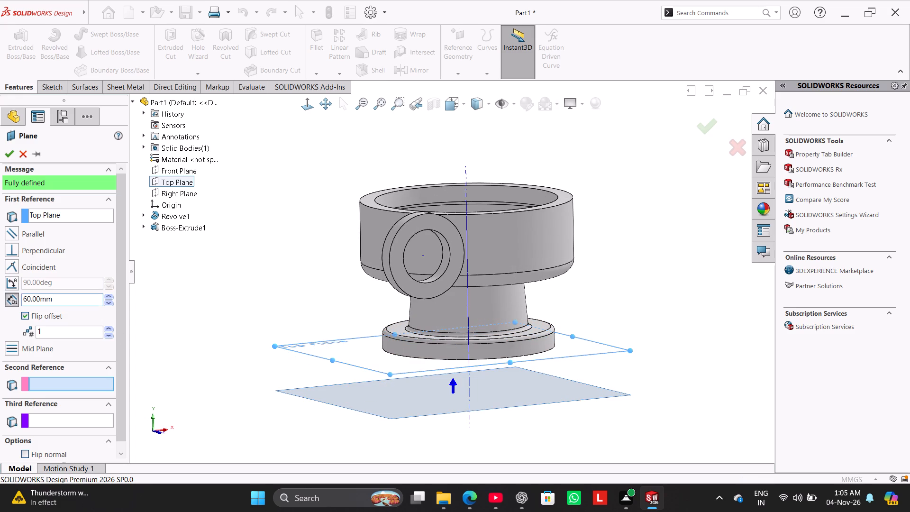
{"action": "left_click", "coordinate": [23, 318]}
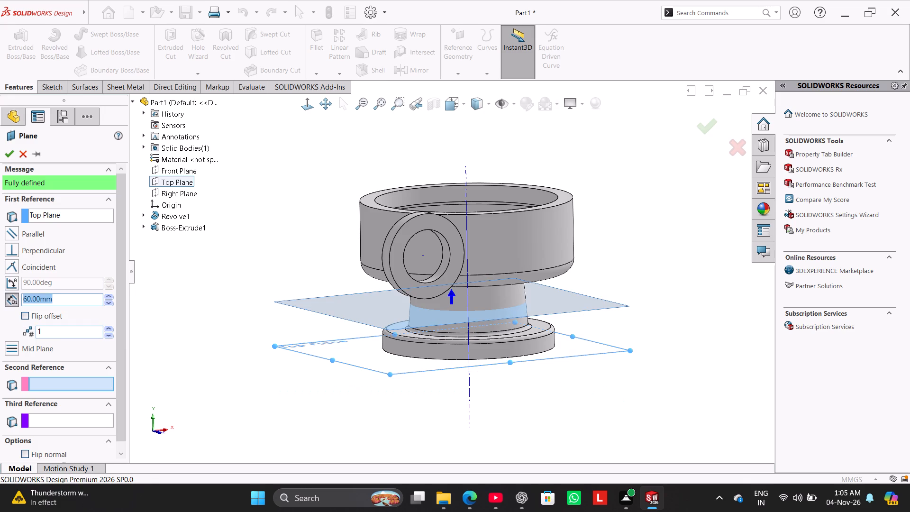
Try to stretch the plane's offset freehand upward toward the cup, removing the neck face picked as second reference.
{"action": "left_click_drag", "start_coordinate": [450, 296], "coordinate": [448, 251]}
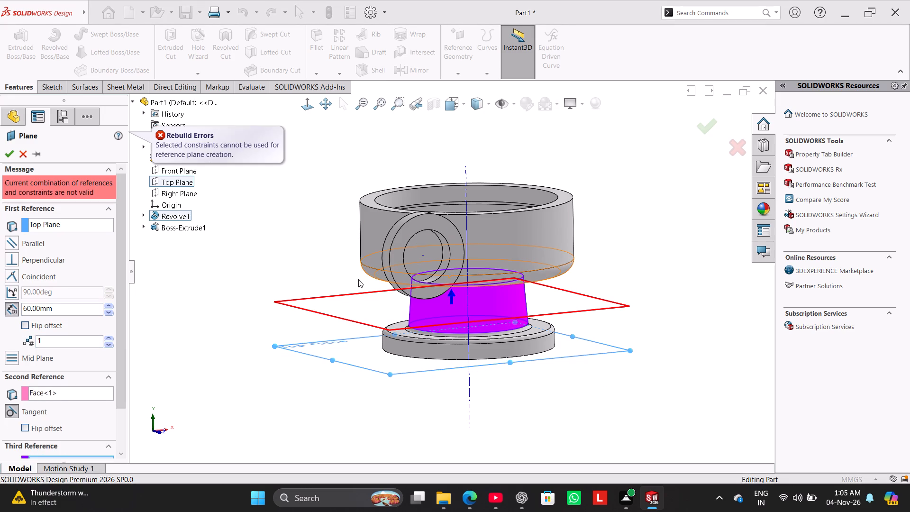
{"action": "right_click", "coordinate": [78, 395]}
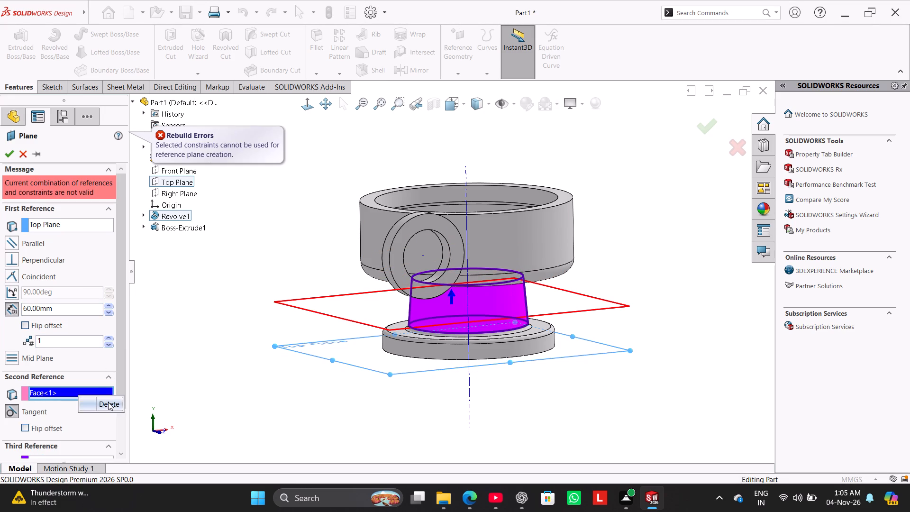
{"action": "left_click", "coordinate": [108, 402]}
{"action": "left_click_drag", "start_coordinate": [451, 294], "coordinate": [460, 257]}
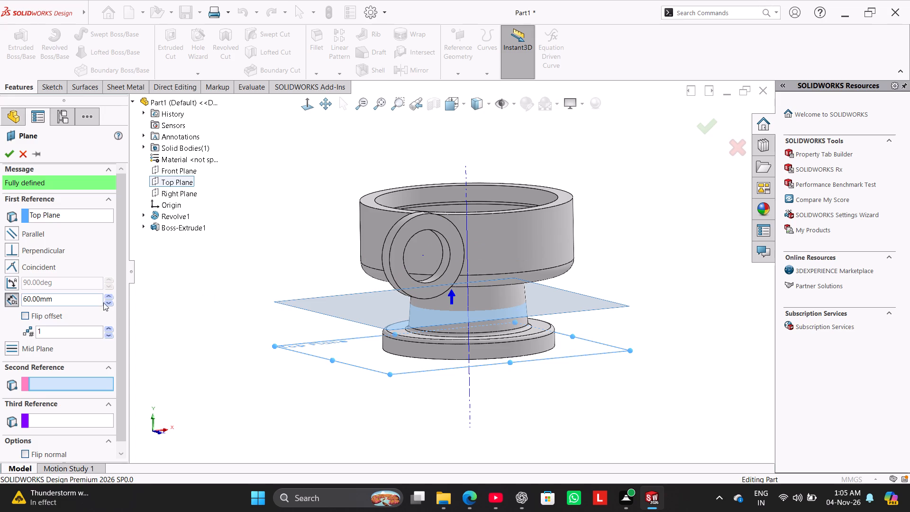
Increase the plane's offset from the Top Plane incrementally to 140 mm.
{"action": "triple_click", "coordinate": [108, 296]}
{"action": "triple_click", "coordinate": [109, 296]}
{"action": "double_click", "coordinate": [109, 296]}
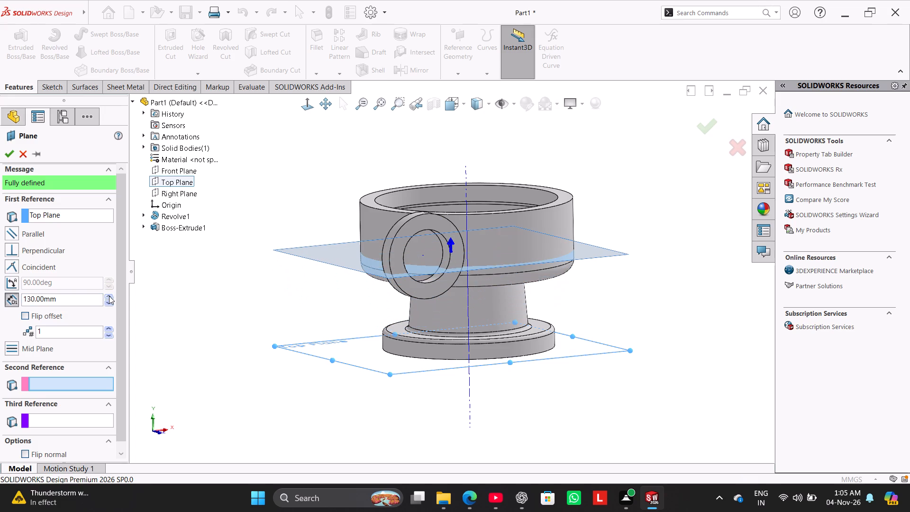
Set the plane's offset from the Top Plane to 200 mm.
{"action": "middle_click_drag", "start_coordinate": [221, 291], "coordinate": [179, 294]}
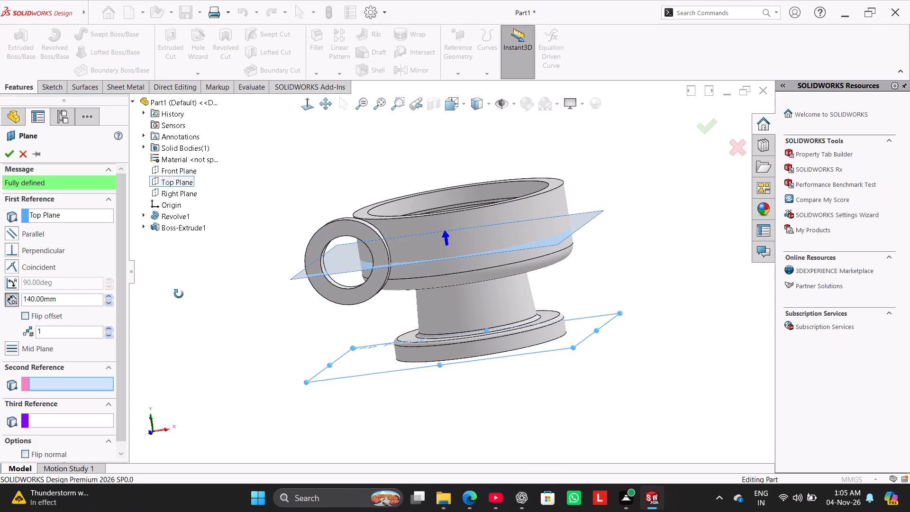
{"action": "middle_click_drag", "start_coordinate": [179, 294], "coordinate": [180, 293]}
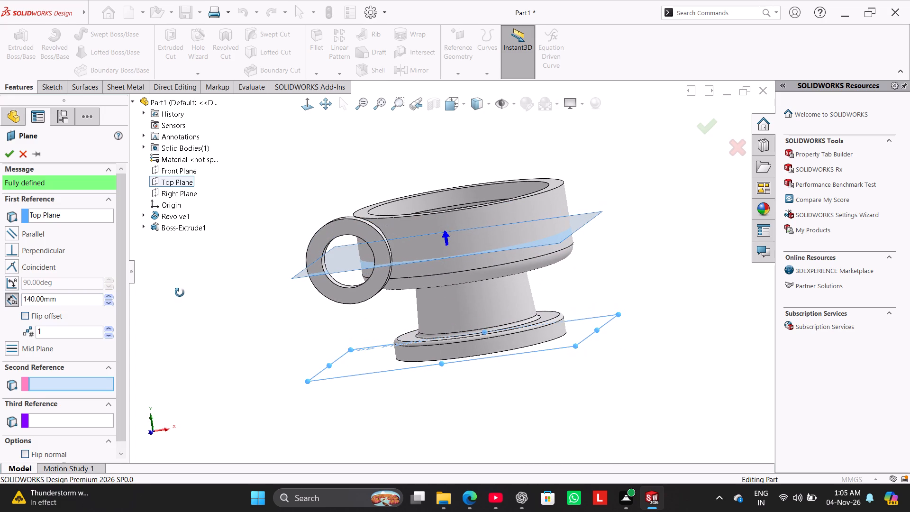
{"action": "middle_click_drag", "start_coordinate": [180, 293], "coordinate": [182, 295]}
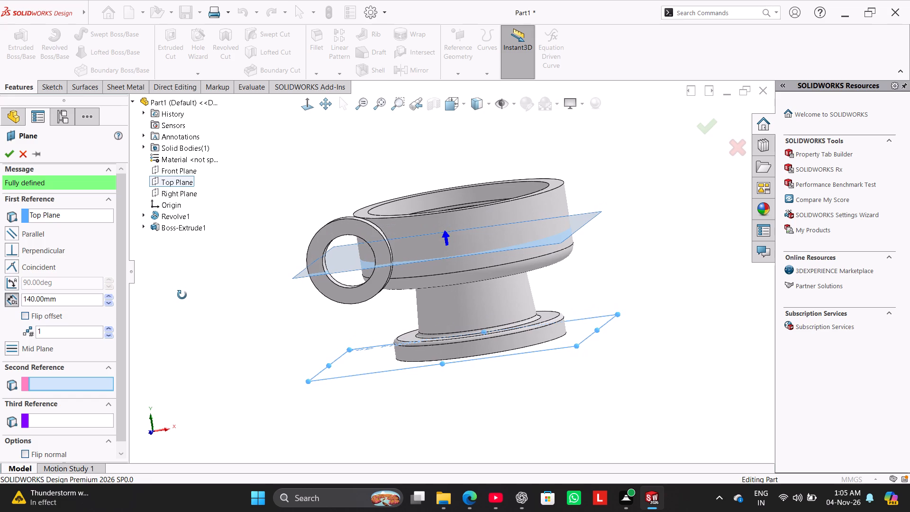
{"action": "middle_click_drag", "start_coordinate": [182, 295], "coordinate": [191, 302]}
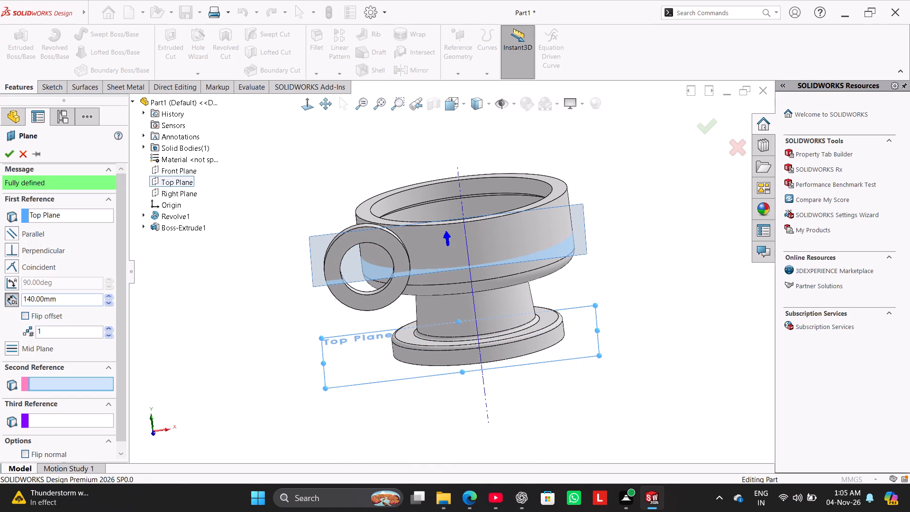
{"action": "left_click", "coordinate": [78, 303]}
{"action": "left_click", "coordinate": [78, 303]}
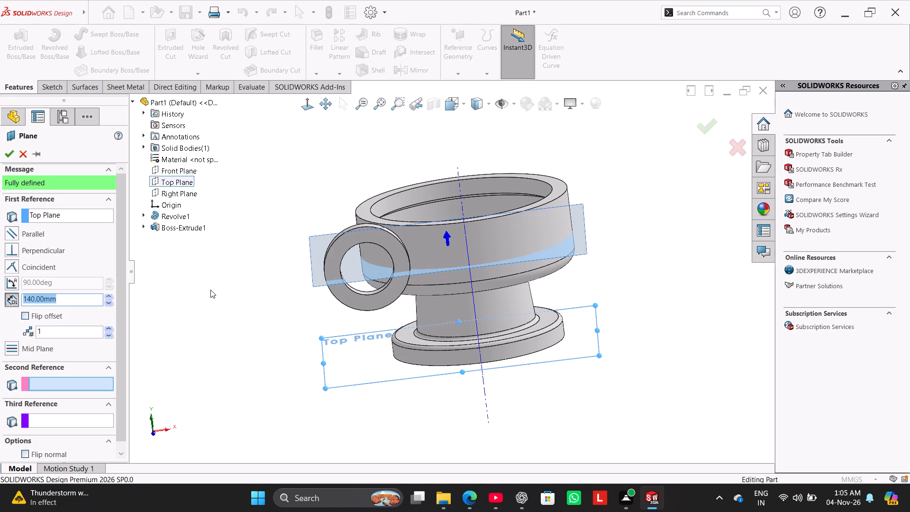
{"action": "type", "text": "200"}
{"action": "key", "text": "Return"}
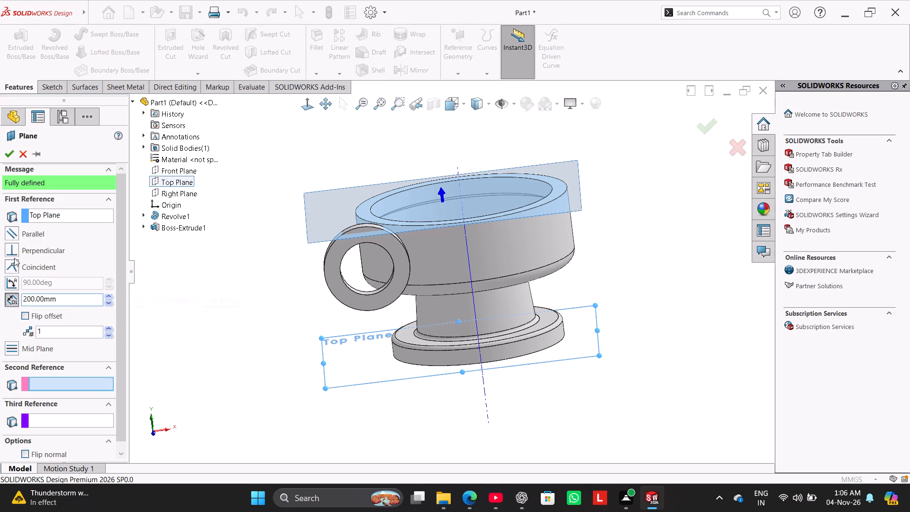
Show Sketch2, the circle sketch belonging to the side ring extrusion.
{"action": "left_click", "coordinate": [143, 225]}
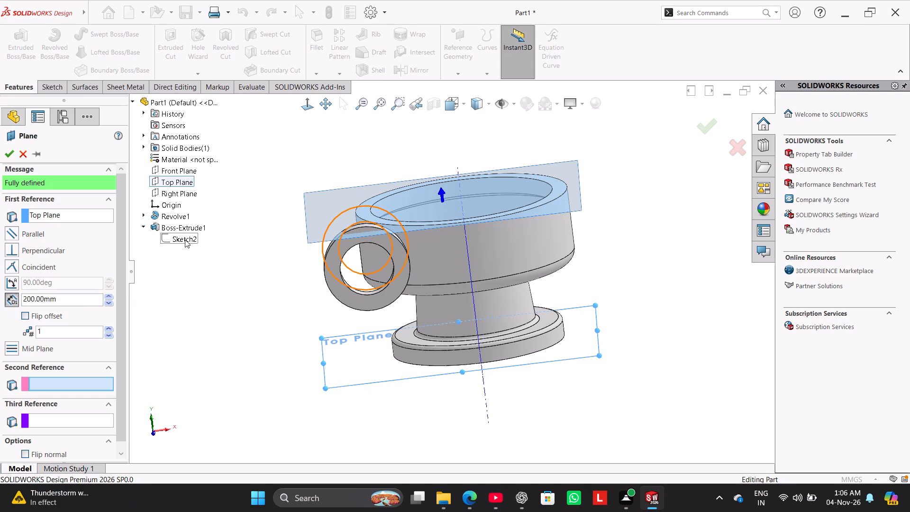
{"action": "left_click", "coordinate": [185, 239]}
{"action": "right_click", "coordinate": [183, 242]}
{"action": "left_click", "coordinate": [206, 257]}
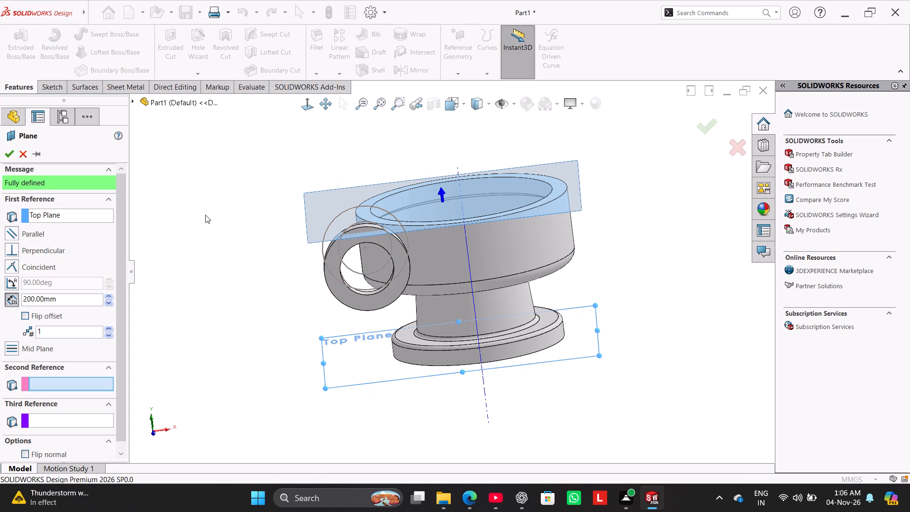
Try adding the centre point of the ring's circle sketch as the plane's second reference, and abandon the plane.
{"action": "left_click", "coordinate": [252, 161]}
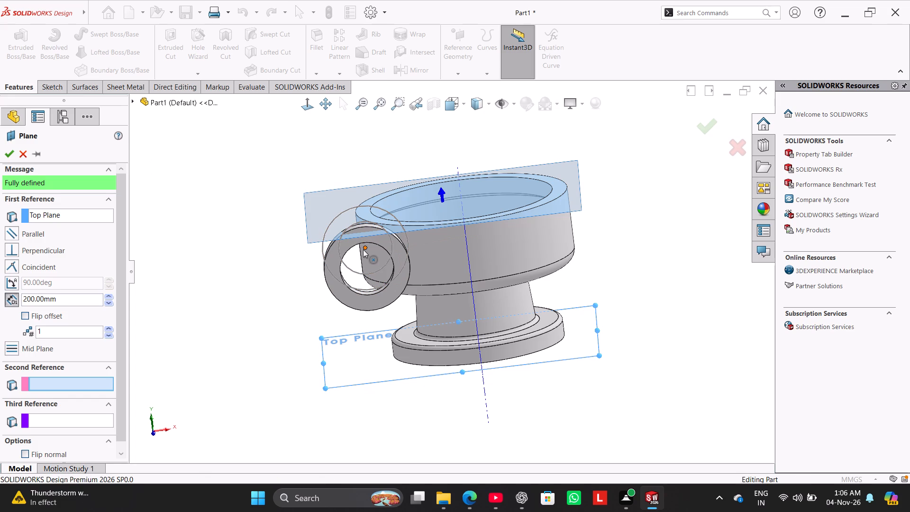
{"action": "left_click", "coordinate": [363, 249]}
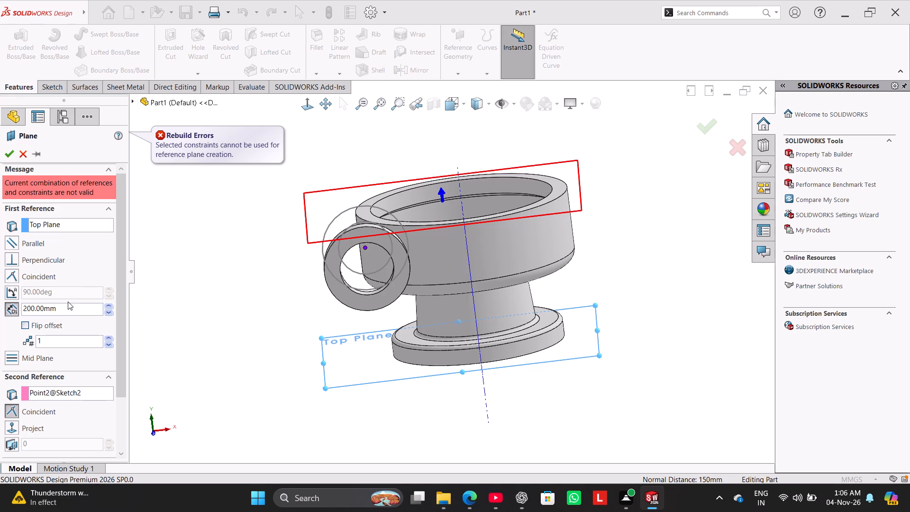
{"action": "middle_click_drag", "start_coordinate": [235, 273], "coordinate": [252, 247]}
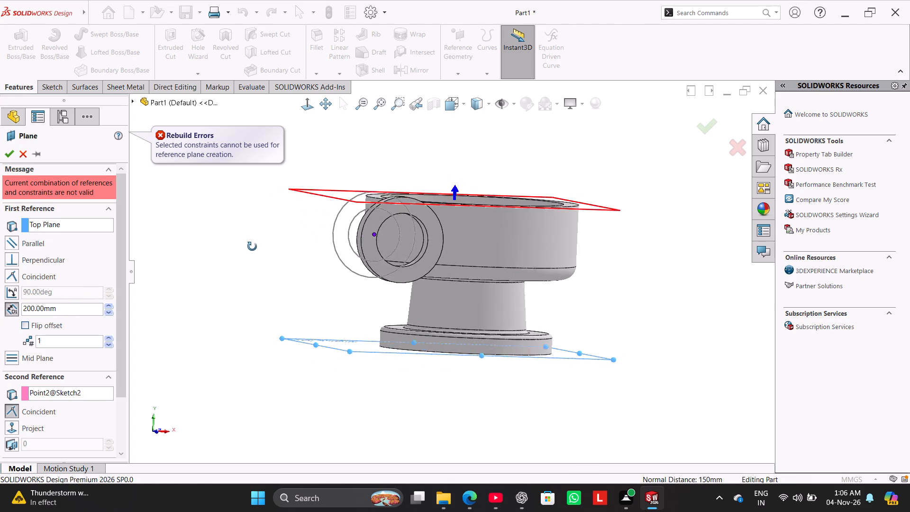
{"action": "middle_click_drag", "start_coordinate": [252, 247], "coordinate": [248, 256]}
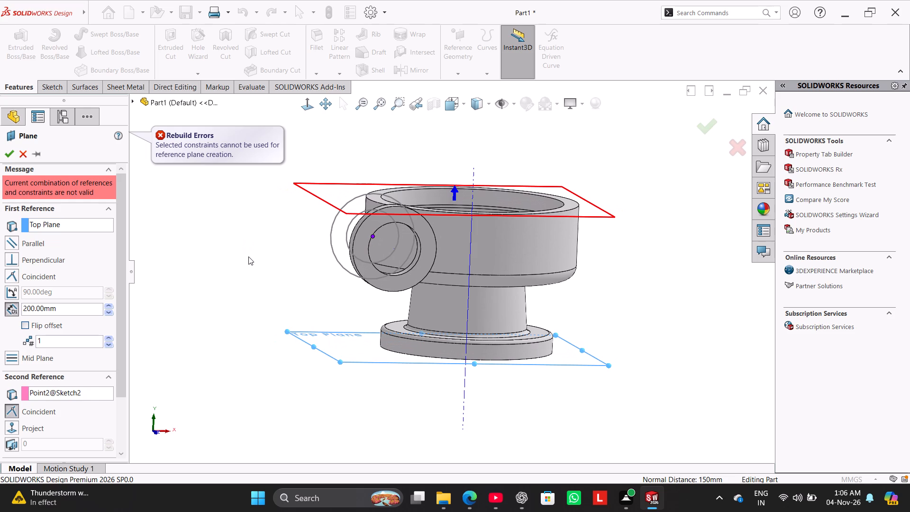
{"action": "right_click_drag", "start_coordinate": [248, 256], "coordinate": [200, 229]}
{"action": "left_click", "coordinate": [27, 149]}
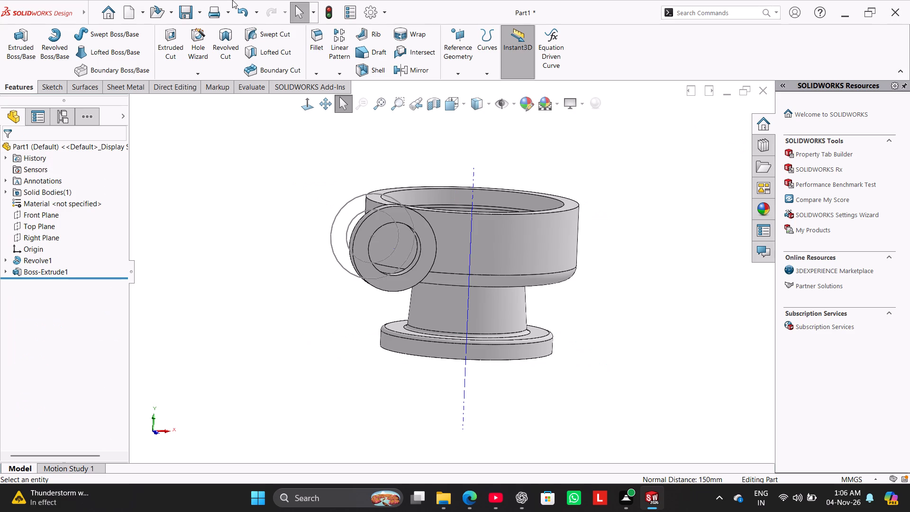
Hide the temporary axes of the model.
{"action": "left_click", "coordinate": [515, 107]}
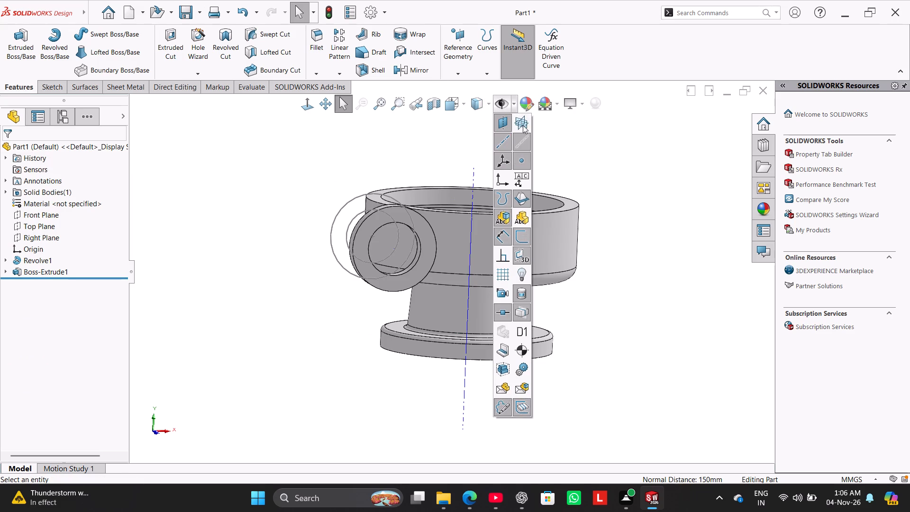
{"action": "left_click", "coordinate": [525, 138]}
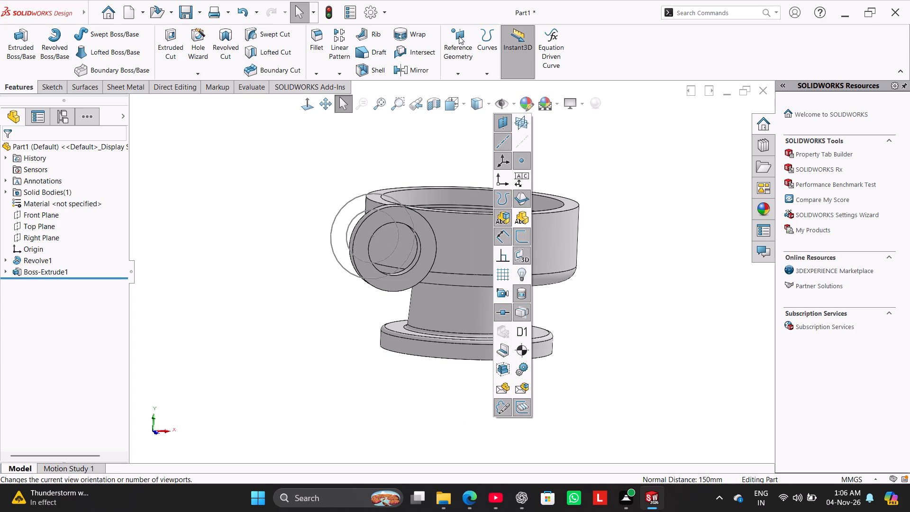
Create a reference plane parallel to the base flange's bottom face and coincident with the centre point of the ring's circle sketch.
{"action": "left_click", "coordinate": [459, 36]}
{"action": "left_click", "coordinate": [460, 35]}
{"action": "left_click", "coordinate": [472, 83]}
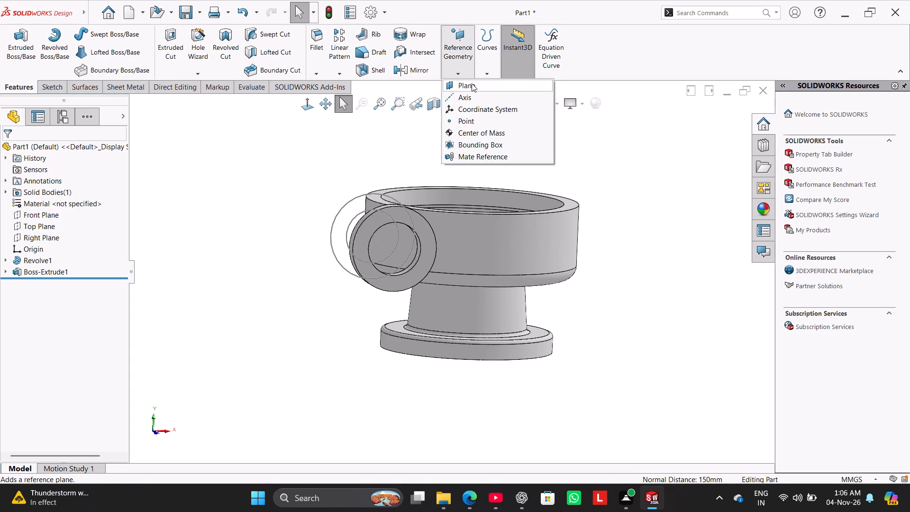
{"action": "left_click", "coordinate": [133, 102]}
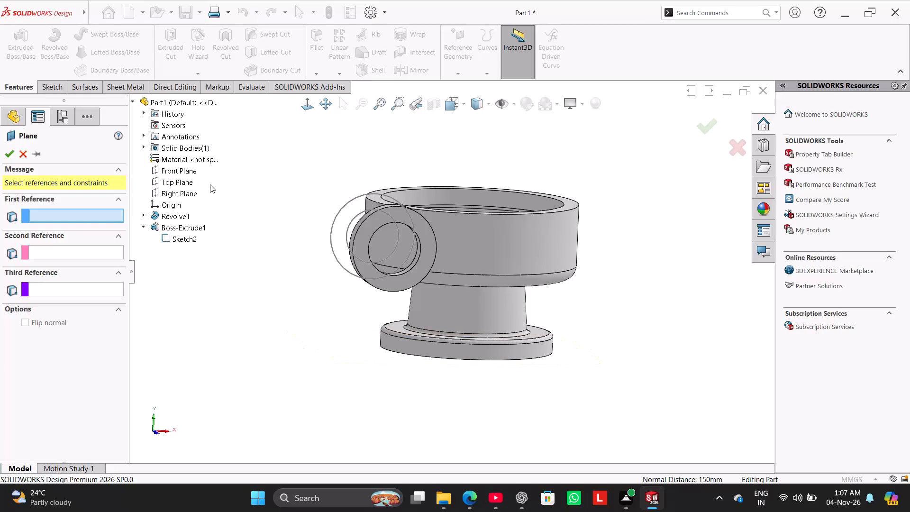
{"action": "middle_click_drag", "start_coordinate": [381, 356], "coordinate": [390, 304]}
{"action": "left_click", "coordinate": [396, 337]}
{"action": "middle_click_drag", "start_coordinate": [267, 303], "coordinate": [260, 371]}
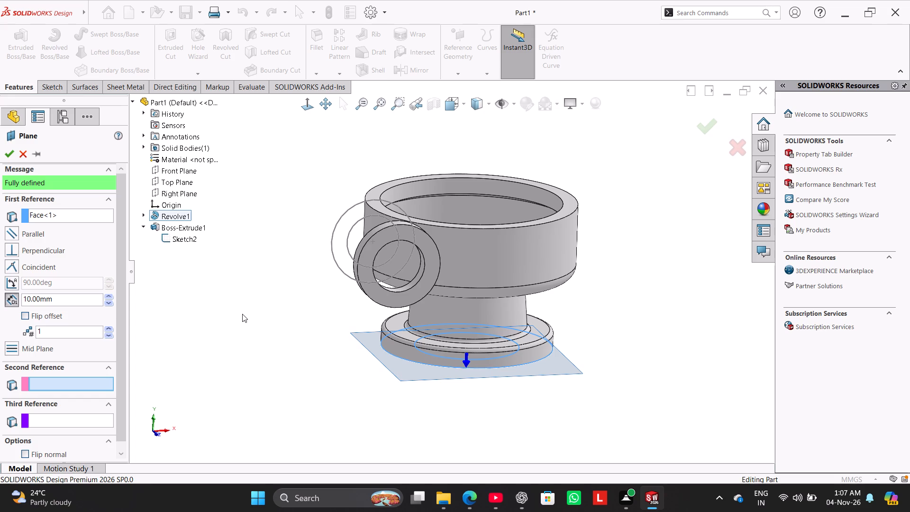
{"action": "left_click", "coordinate": [374, 240]}
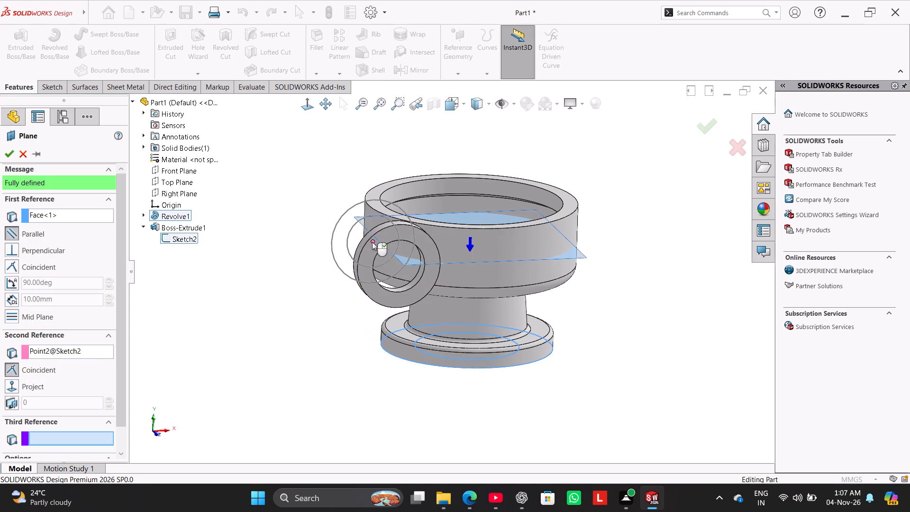
{"action": "middle_click_drag", "start_coordinate": [274, 294], "coordinate": [335, 337]}
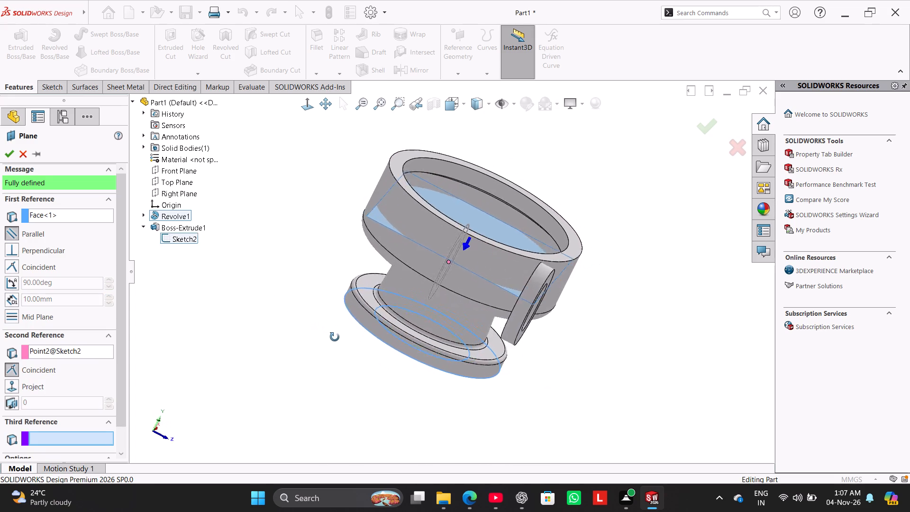
{"action": "middle_click_drag", "start_coordinate": [335, 337], "coordinate": [244, 307]}
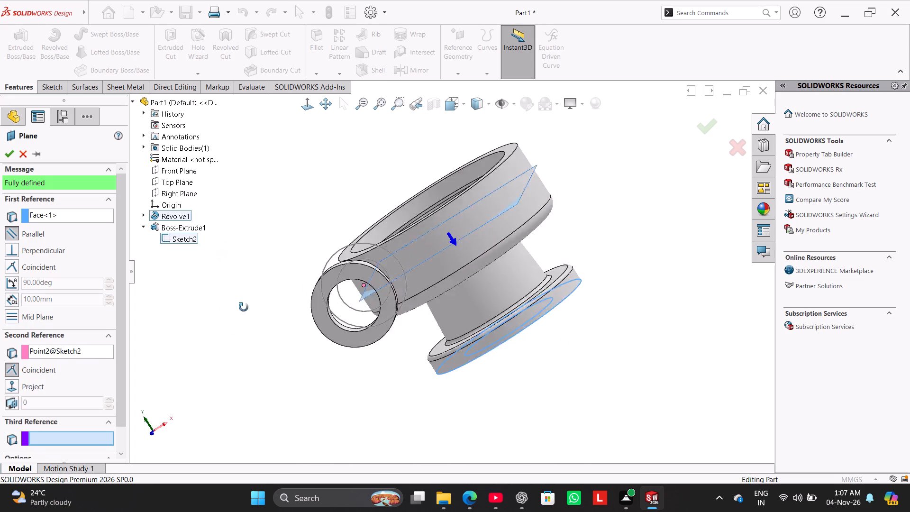
{"action": "middle_click_drag", "start_coordinate": [244, 307], "coordinate": [291, 276]}
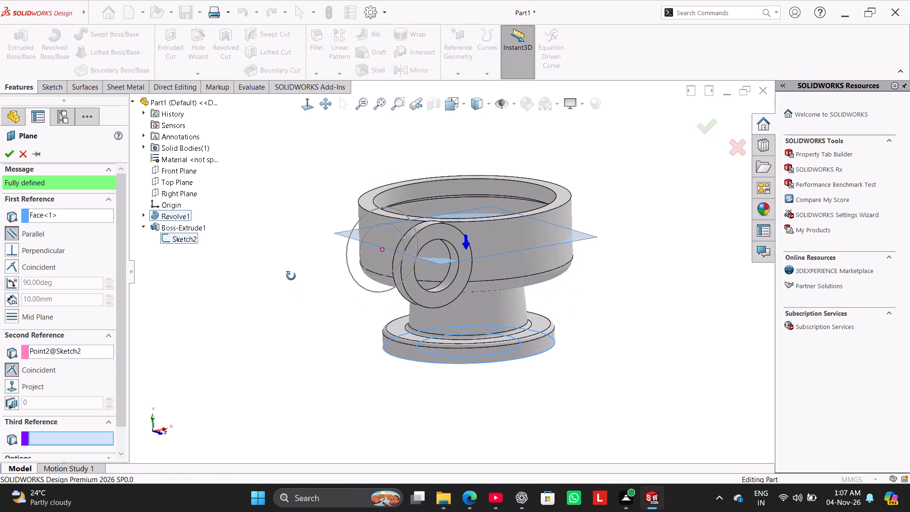
{"action": "middle_click_drag", "start_coordinate": [291, 276], "coordinate": [289, 272]}
{"action": "left_click", "coordinate": [11, 148]}
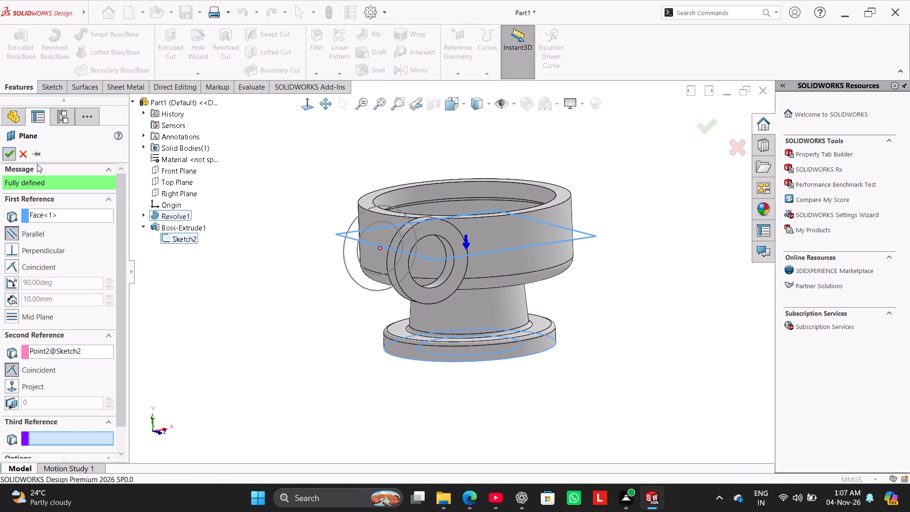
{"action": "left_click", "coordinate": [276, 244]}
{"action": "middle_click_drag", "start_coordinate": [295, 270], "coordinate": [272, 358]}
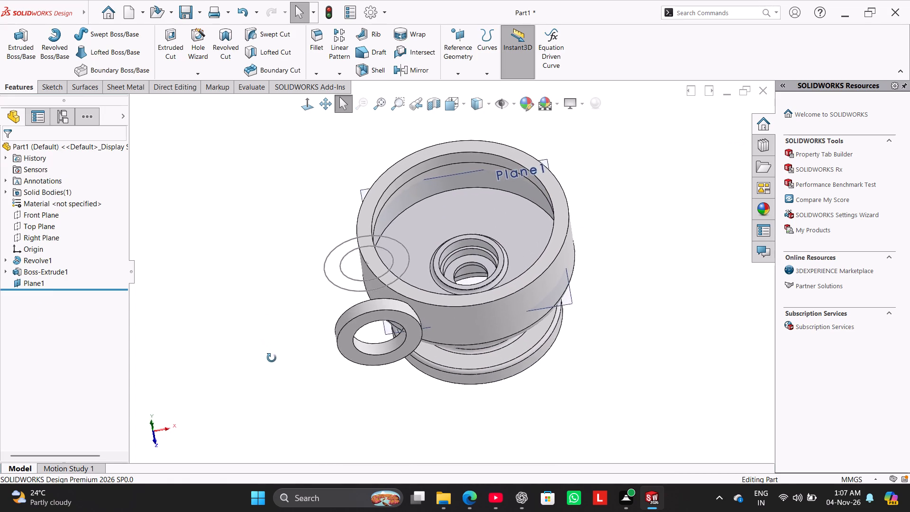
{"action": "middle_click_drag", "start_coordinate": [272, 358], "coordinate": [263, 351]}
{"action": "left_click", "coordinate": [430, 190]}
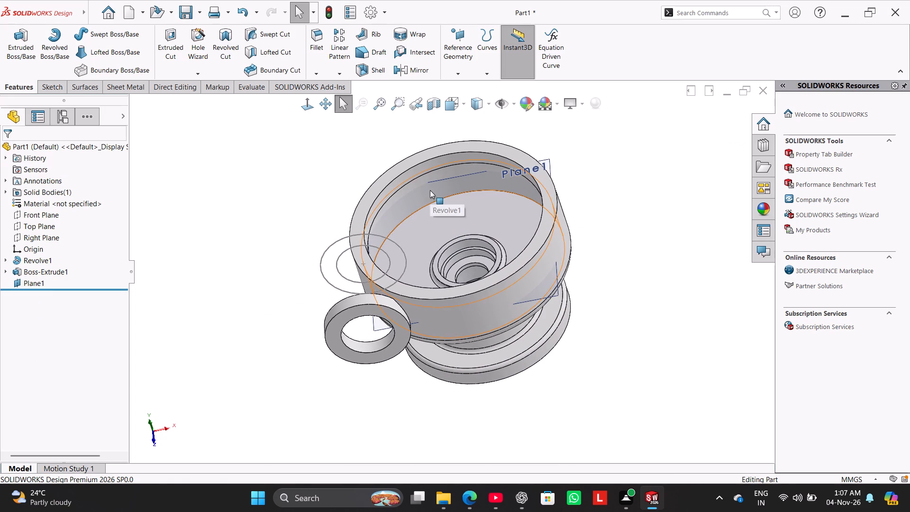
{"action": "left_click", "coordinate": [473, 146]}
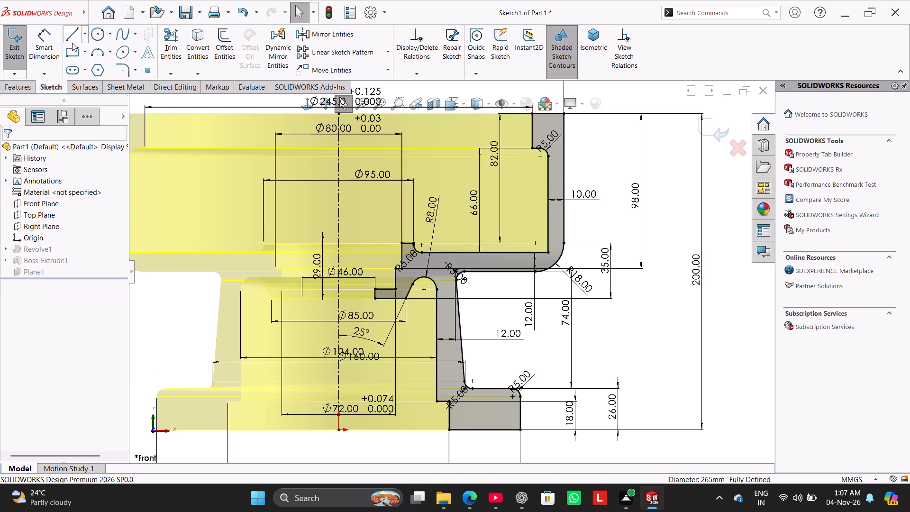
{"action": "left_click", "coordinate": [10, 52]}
Start a new sketch on Plane1, the plane through the ring's centre, and view it face-on.
{"action": "right_click", "coordinate": [40, 287]}
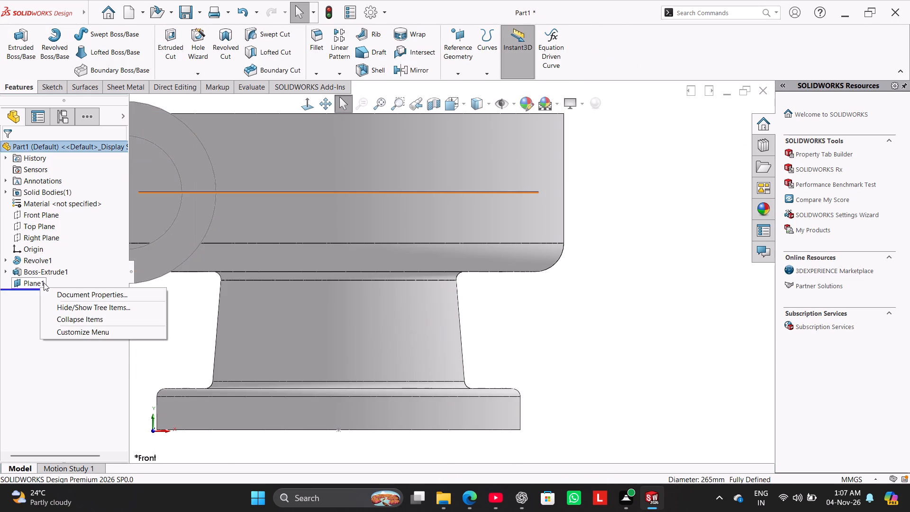
{"action": "right_click", "coordinate": [31, 282]}
{"action": "left_click", "coordinate": [44, 265]}
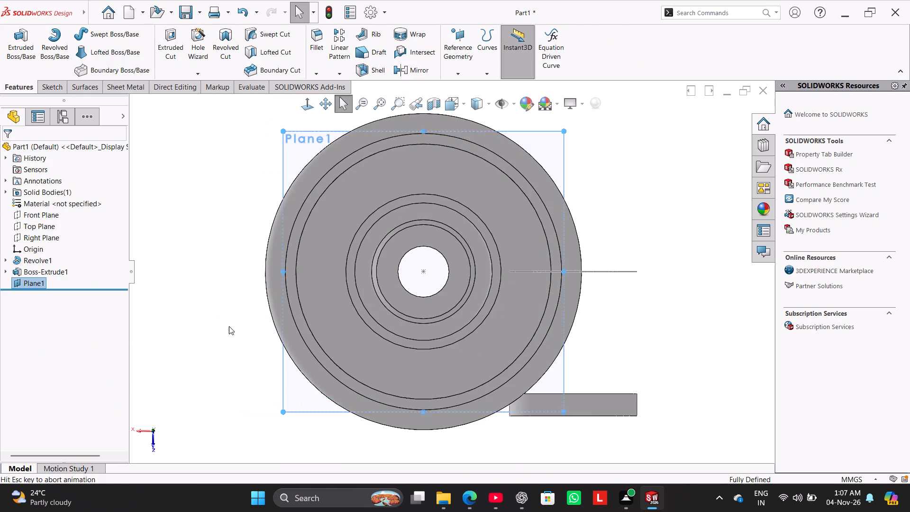
{"action": "left_click", "coordinate": [190, 303]}
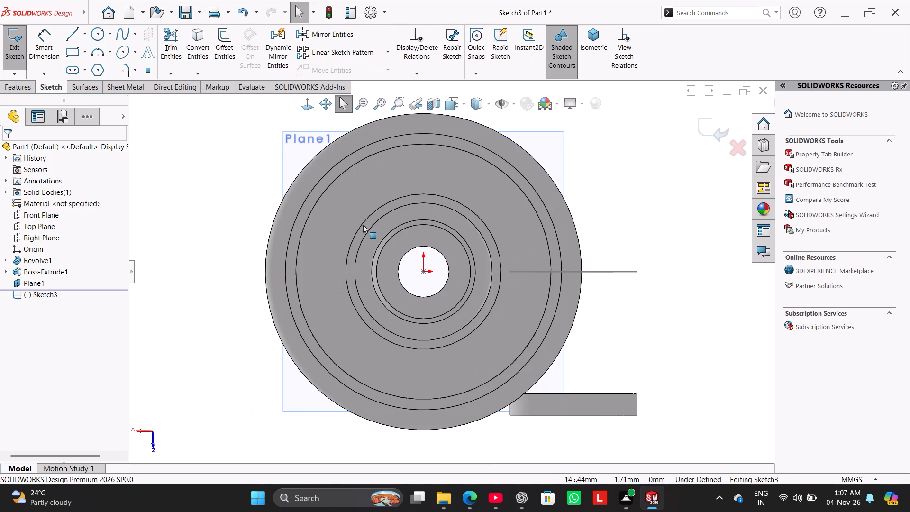
{"action": "left_click", "coordinate": [310, 107]}
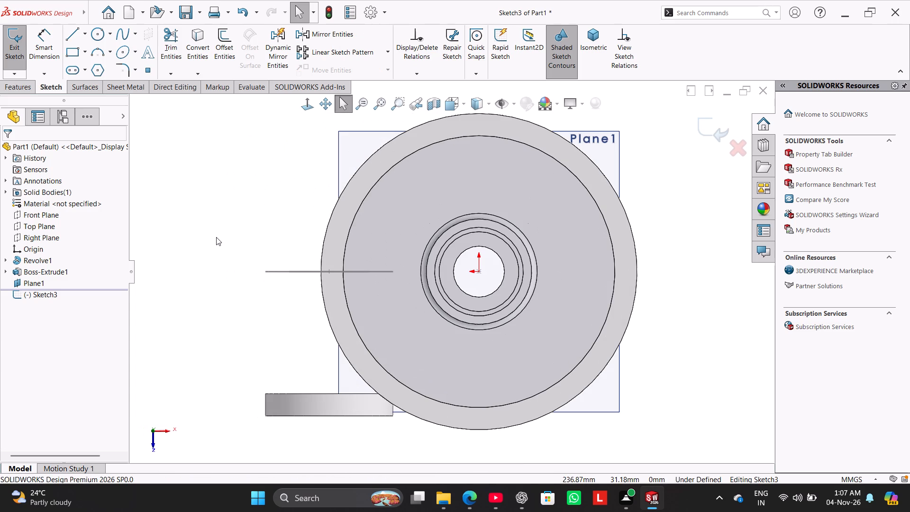
{"action": "left_click", "coordinate": [216, 237]}
Hide the ring's circle sketch, seen edge-on as a line through the main body.
{"action": "middle_click", "coordinate": [230, 310]}
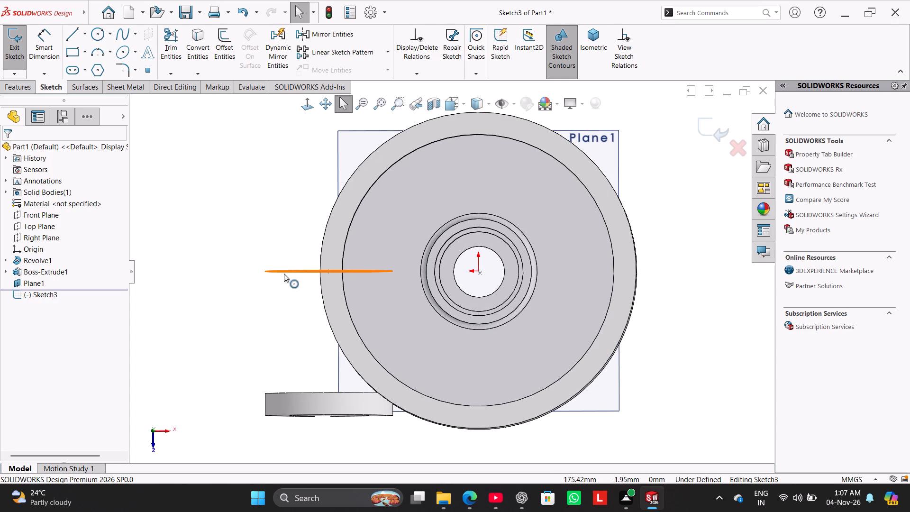
{"action": "right_click", "coordinate": [284, 273]}
{"action": "left_click", "coordinate": [309, 263]}
{"action": "left_click", "coordinate": [246, 245]}
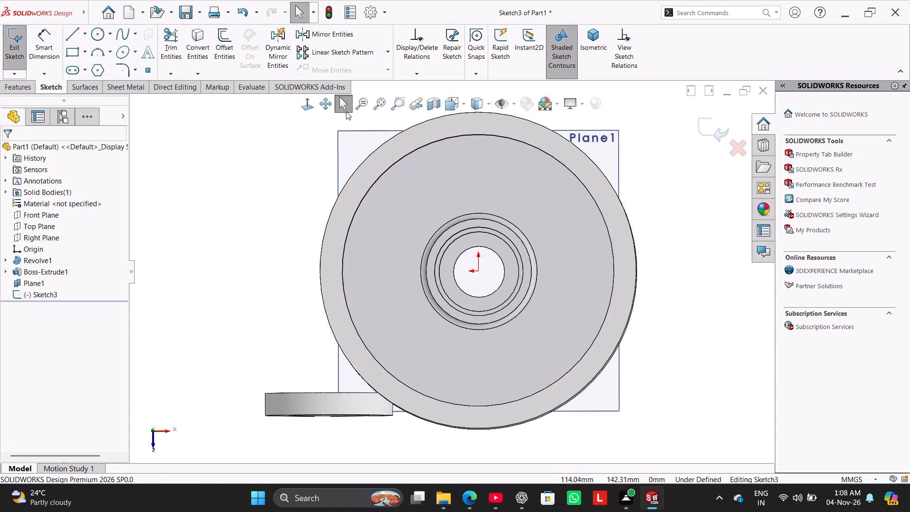
Draw a horizontal centerline about 226 mm long from the origin outward past the ring side of the body.
{"action": "left_click", "coordinate": [313, 103]}
{"action": "left_click", "coordinate": [309, 109]}
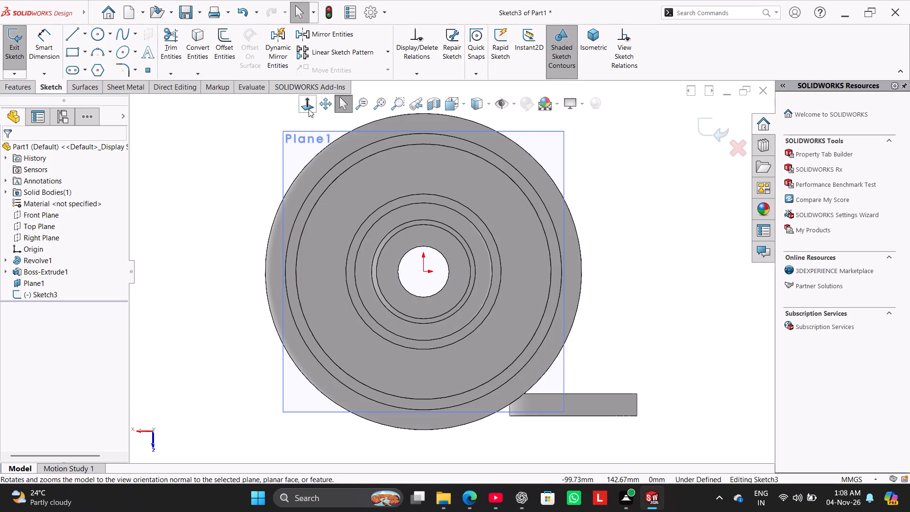
{"action": "left_click", "coordinate": [246, 203]}
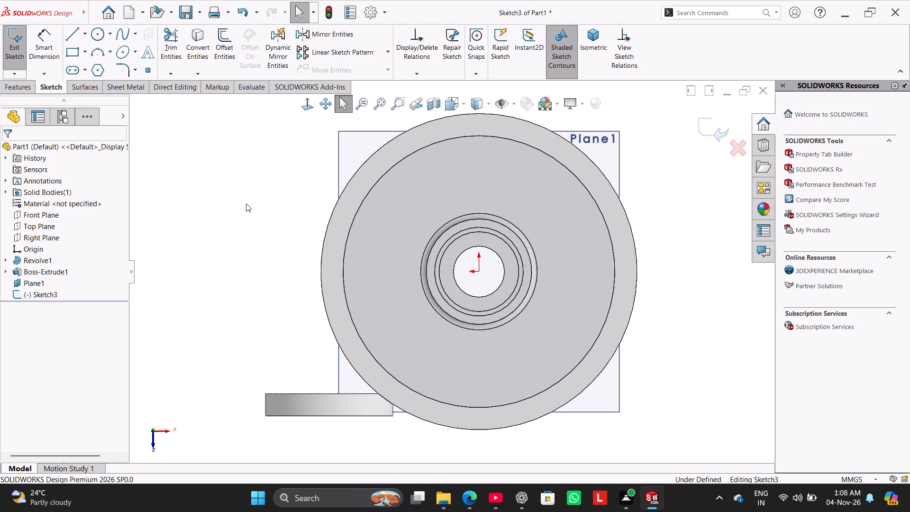
{"action": "left_click", "coordinate": [85, 36]}
{"action": "left_click", "coordinate": [92, 59]}
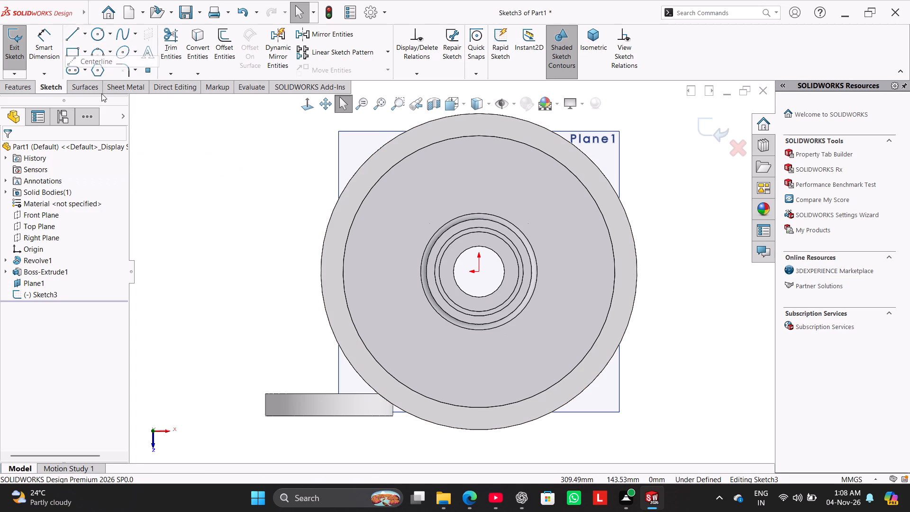
{"action": "left_click", "coordinate": [482, 270]}
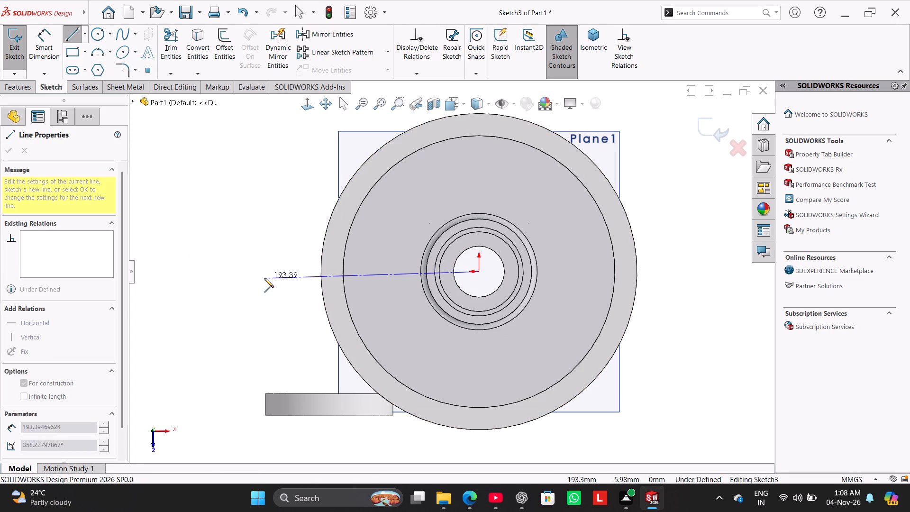
{"action": "left_click", "coordinate": [229, 271]}
{"action": "right_click", "coordinate": [228, 227]}
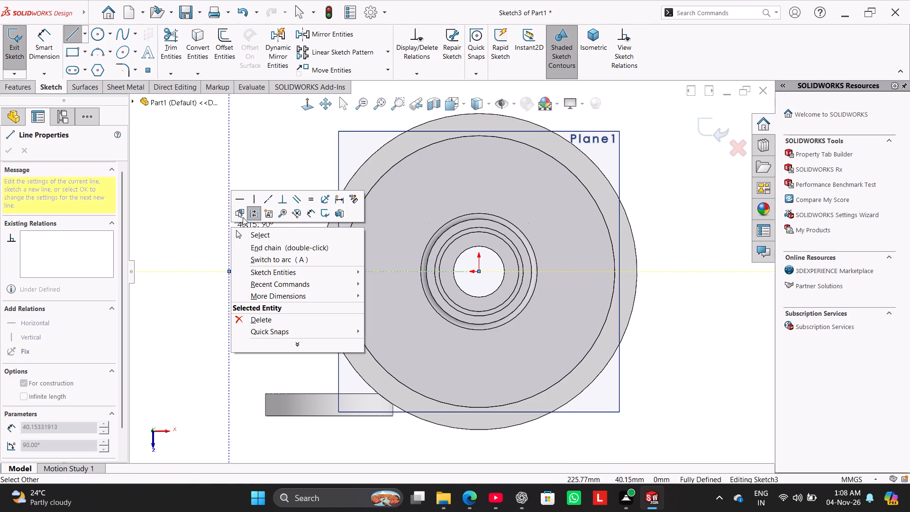
{"action": "right_click", "coordinate": [203, 226]}
{"action": "left_click", "coordinate": [218, 229]}
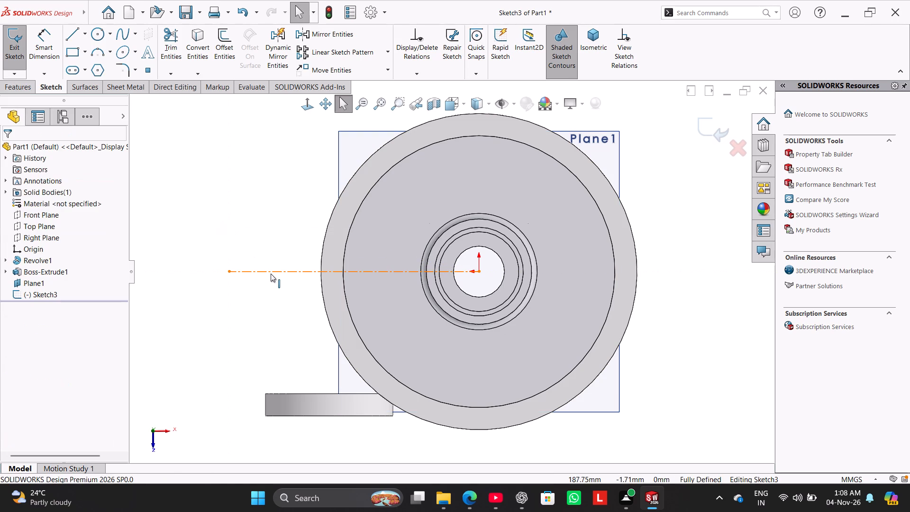
{"action": "left_click", "coordinate": [271, 274]}
{"action": "left_click", "coordinate": [255, 232]}
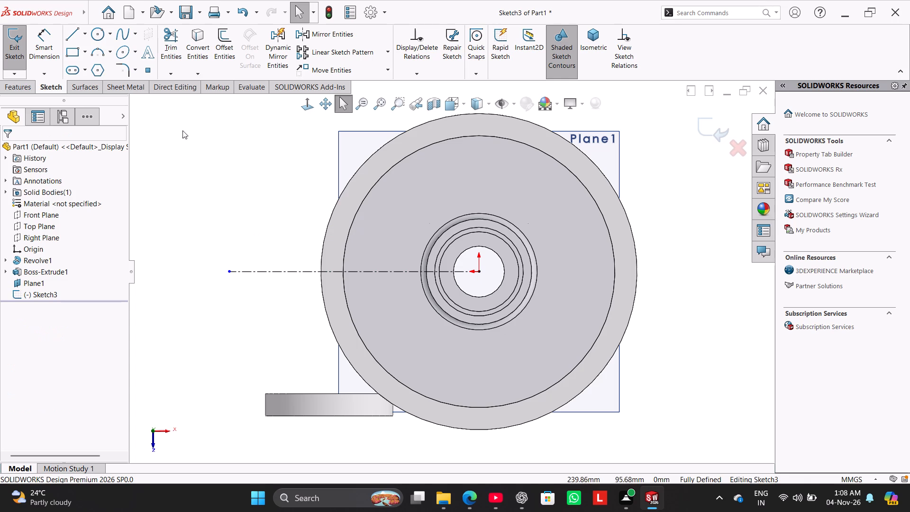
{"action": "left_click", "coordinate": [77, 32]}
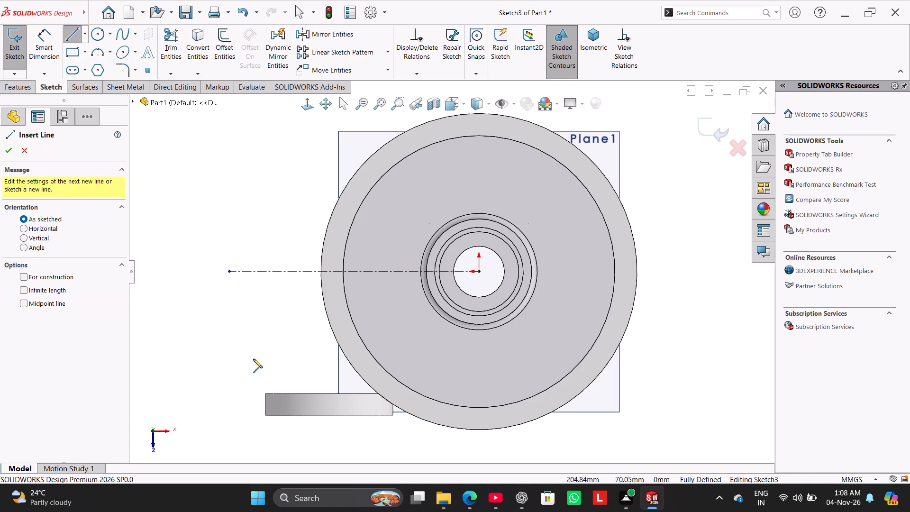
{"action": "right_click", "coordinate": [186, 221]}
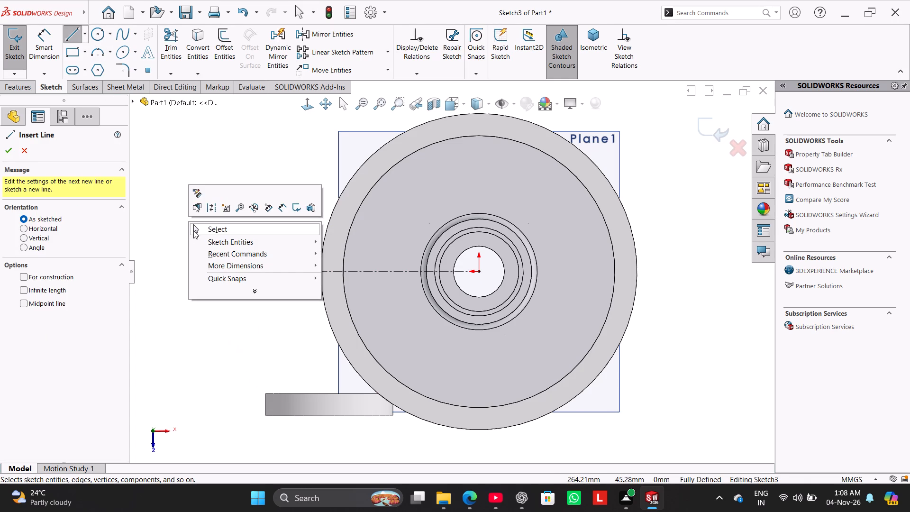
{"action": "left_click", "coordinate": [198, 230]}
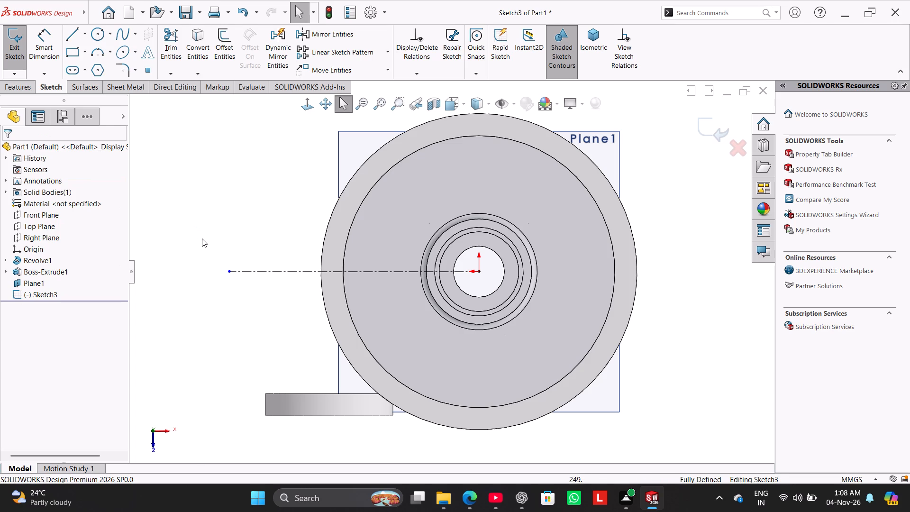
Draw a centerline about 267 mm long from the midpoint of the ring's outer edge across the horizontal centerline, and make it vertical.
{"action": "left_click", "coordinate": [86, 40]}
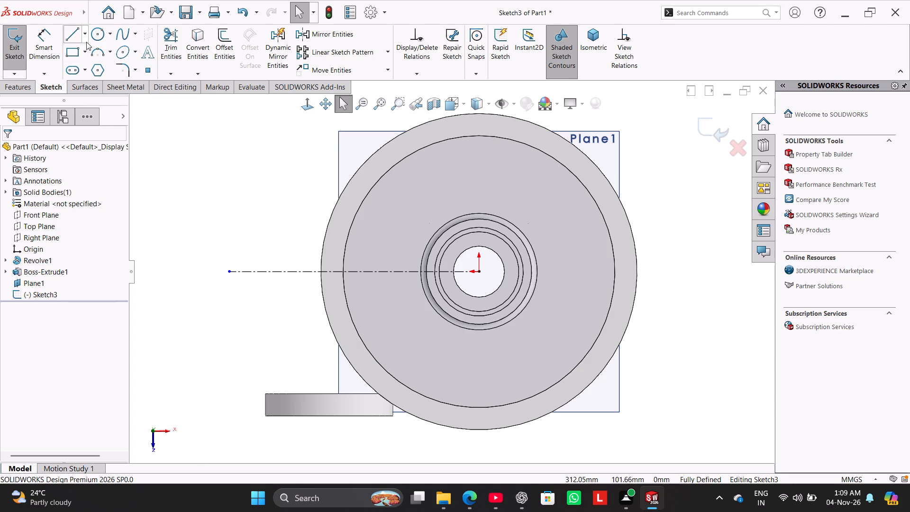
{"action": "left_click", "coordinate": [91, 60]}
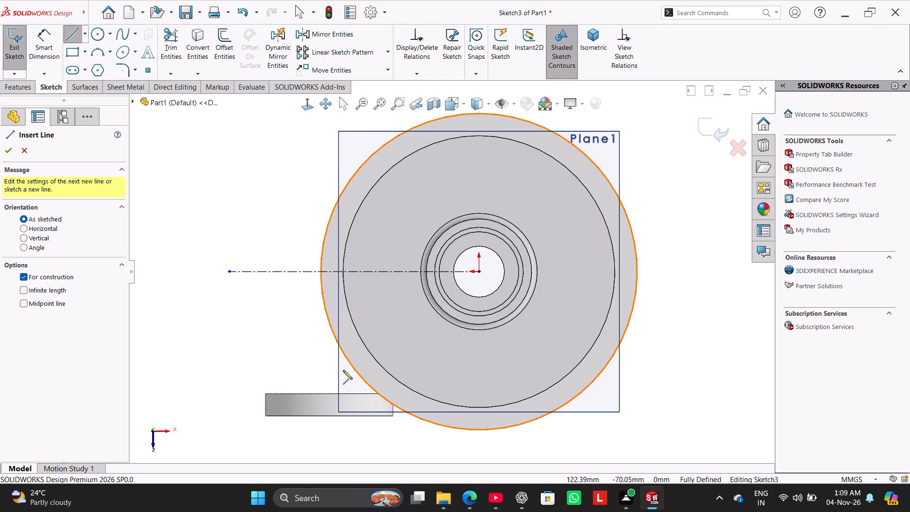
{"action": "left_click", "coordinate": [330, 418]}
{"action": "left_click", "coordinate": [320, 119]}
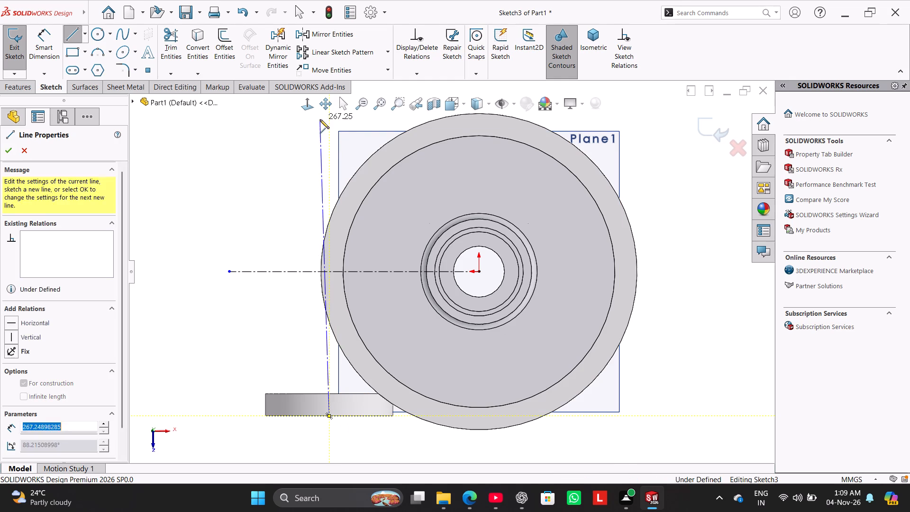
{"action": "right_click", "coordinate": [309, 155]}
{"action": "left_click", "coordinate": [316, 161]}
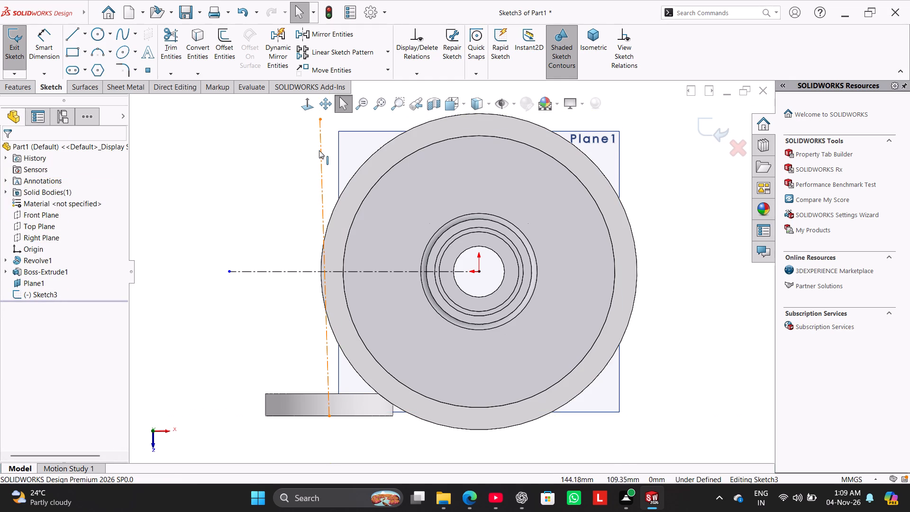
{"action": "right_click", "coordinate": [319, 150]}
{"action": "left_click", "coordinate": [344, 125]}
{"action": "left_click", "coordinate": [296, 162]}
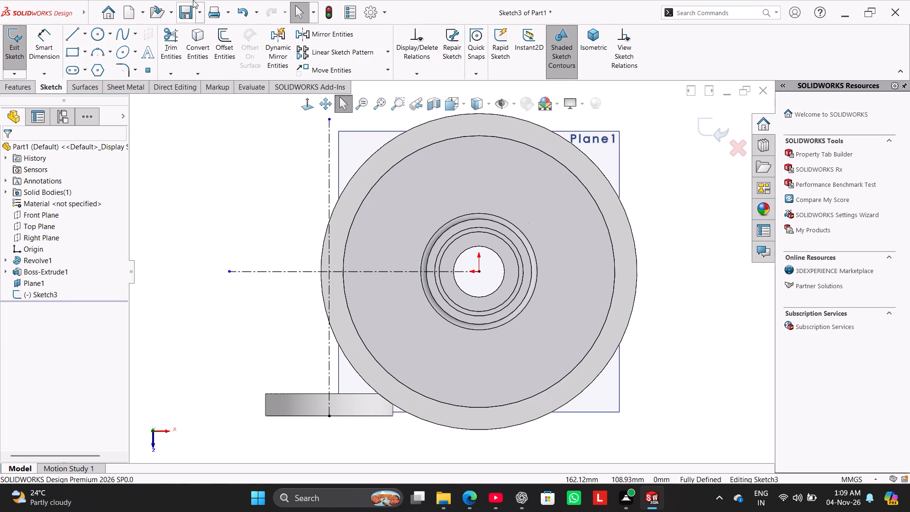
Sketch a stepped arm profile of six connected lines, from the ring's inner corner up to the horizontal centerline and back to the ring's inner edge.
{"action": "left_click", "coordinate": [71, 31]}
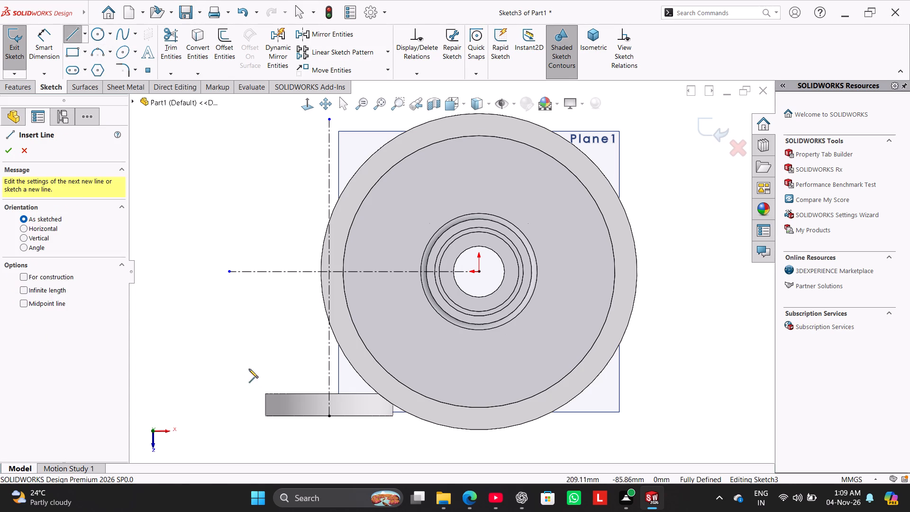
{"action": "left_click", "coordinate": [265, 393]}
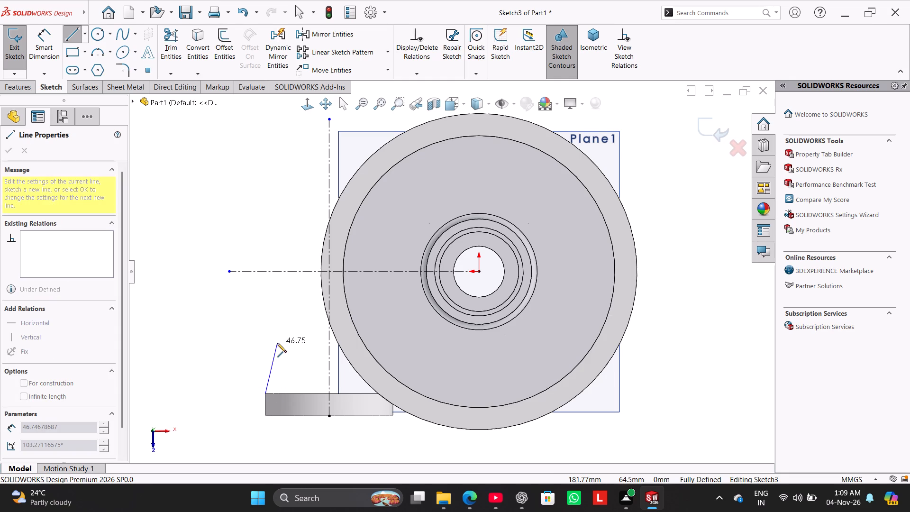
{"action": "left_click", "coordinate": [275, 352]}
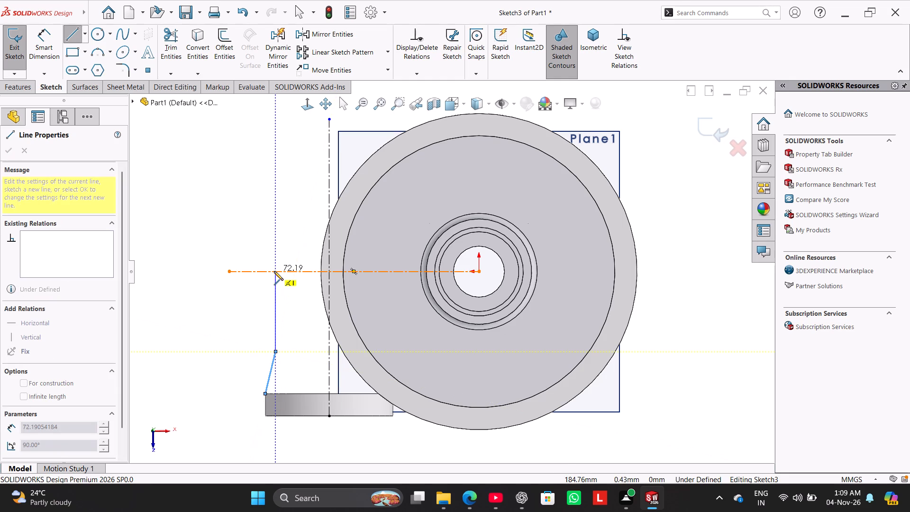
{"action": "left_click", "coordinate": [274, 271]}
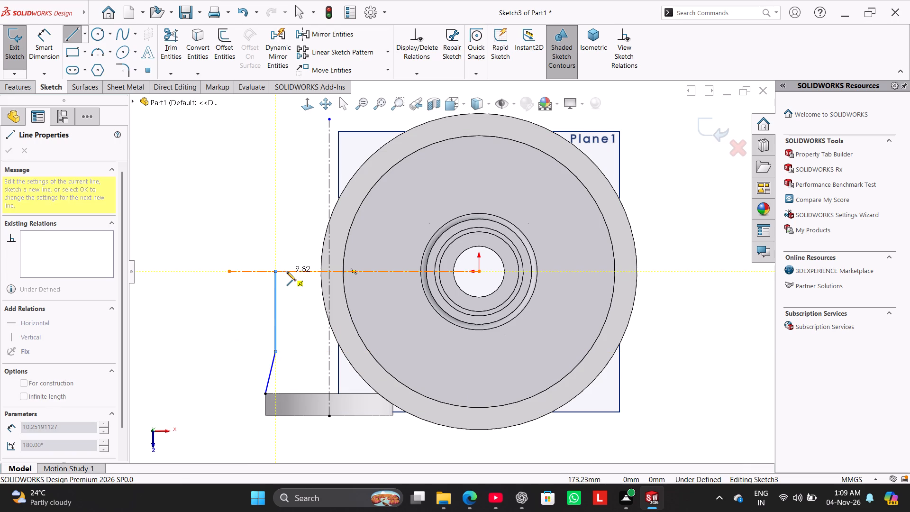
{"action": "left_click", "coordinate": [287, 272]}
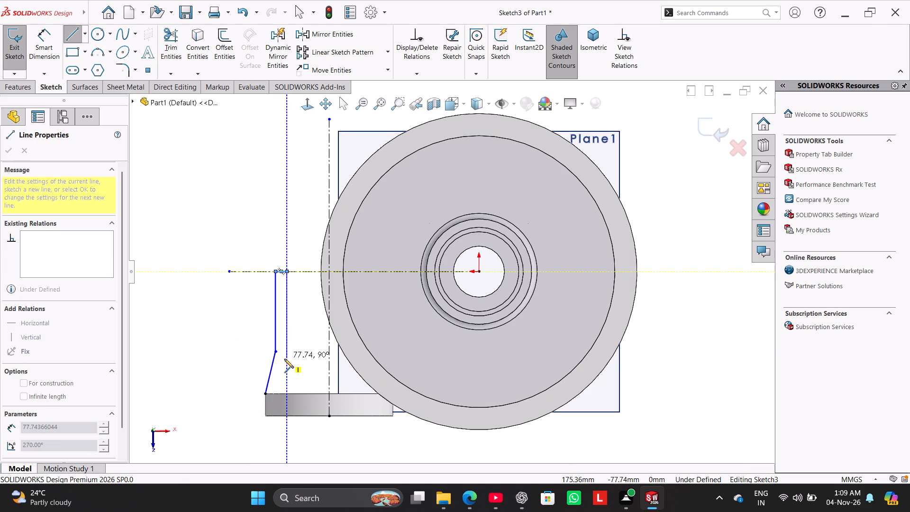
{"action": "left_click", "coordinate": [284, 359]}
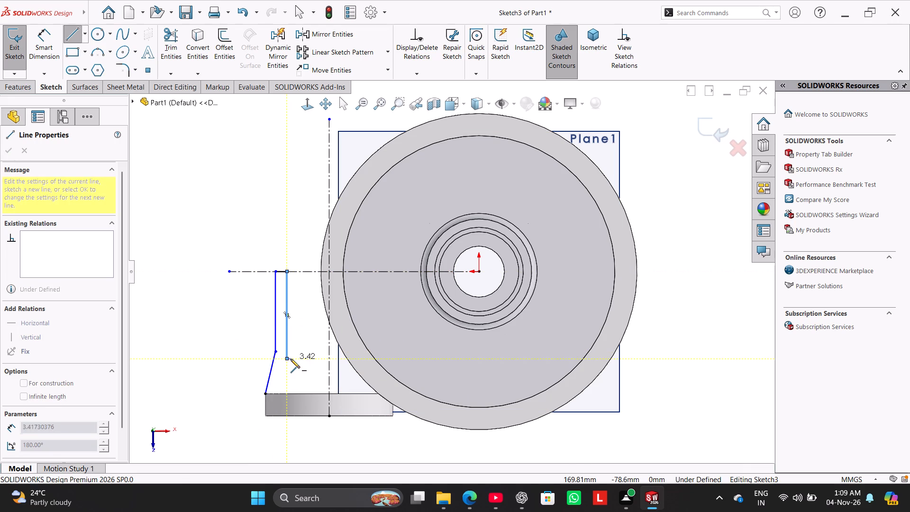
{"action": "left_click", "coordinate": [293, 359]}
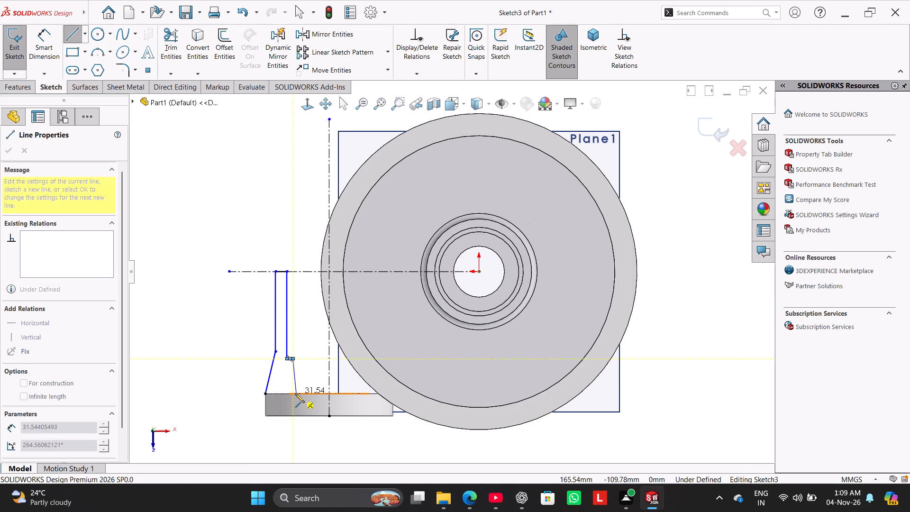
{"action": "left_click", "coordinate": [295, 394]}
{"action": "right_click", "coordinate": [215, 331]}
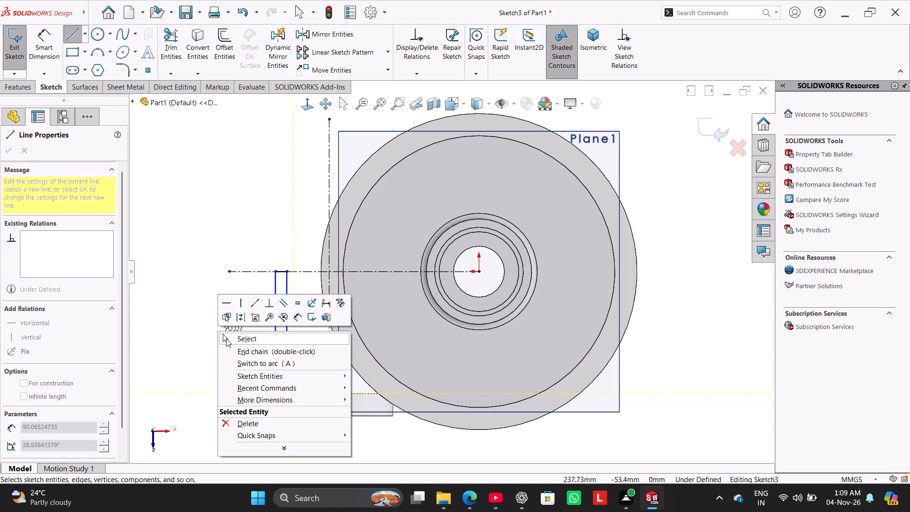
{"action": "left_click", "coordinate": [227, 338]}
Dimension the arm profile's short horizontal step line 35 mm from the ring's outer edge.
{"action": "left_click", "coordinate": [41, 49]}
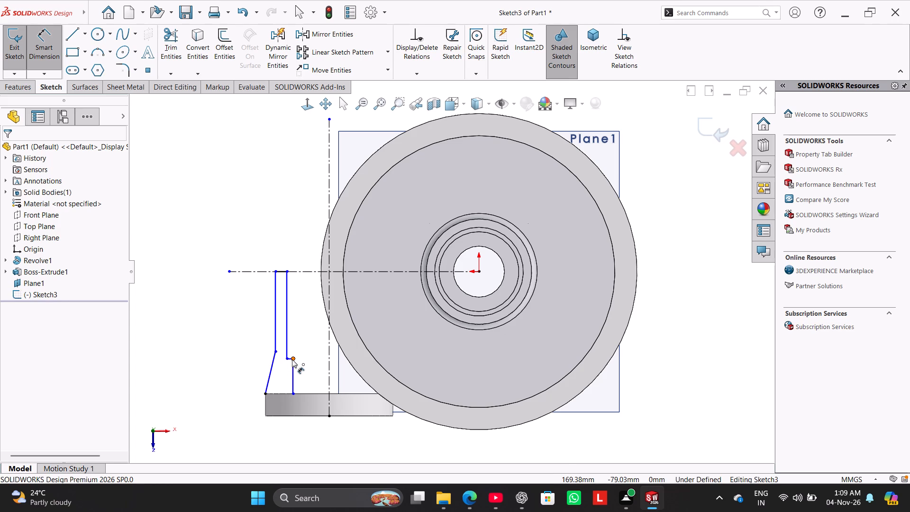
{"action": "scroll", "coordinate": [309, 358], "scroll_direction": "down", "scroll_amount": 2}
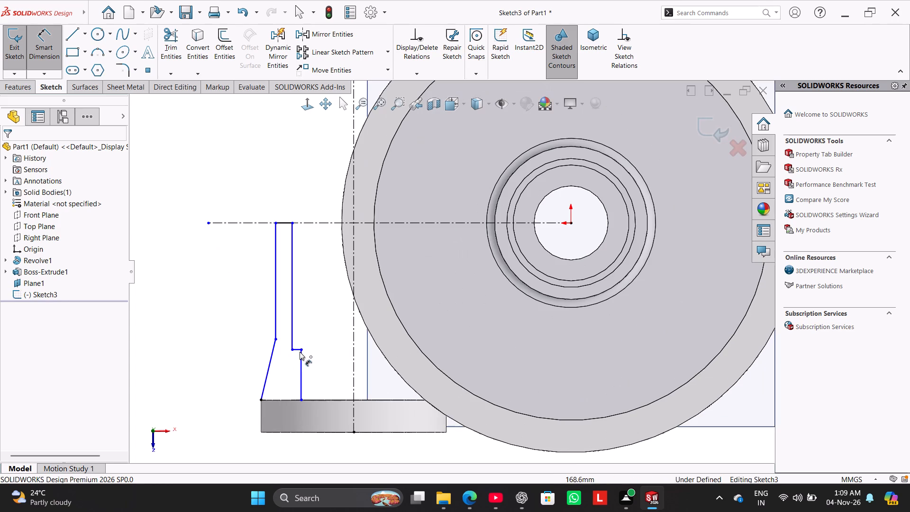
{"action": "left_click", "coordinate": [297, 349]}
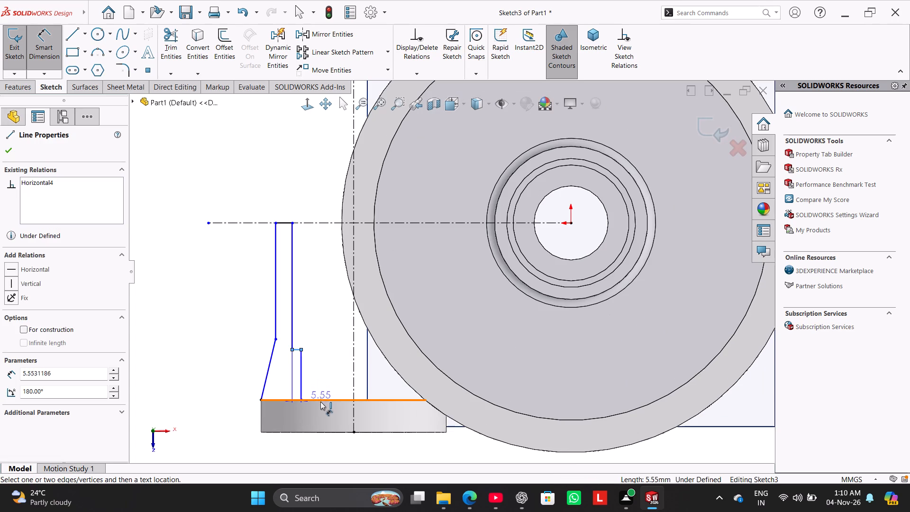
{"action": "left_click", "coordinate": [325, 434]}
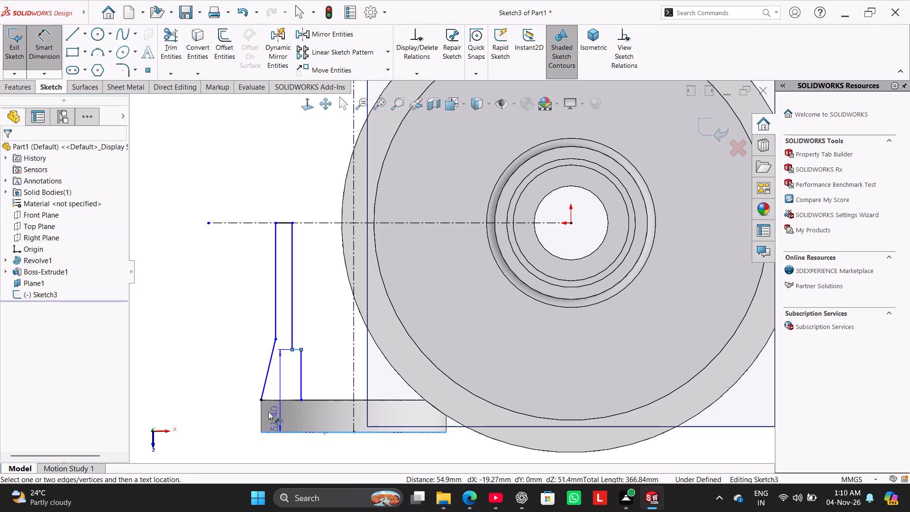
{"action": "left_click", "coordinate": [231, 391]}
{"action": "key", "text": "3"}
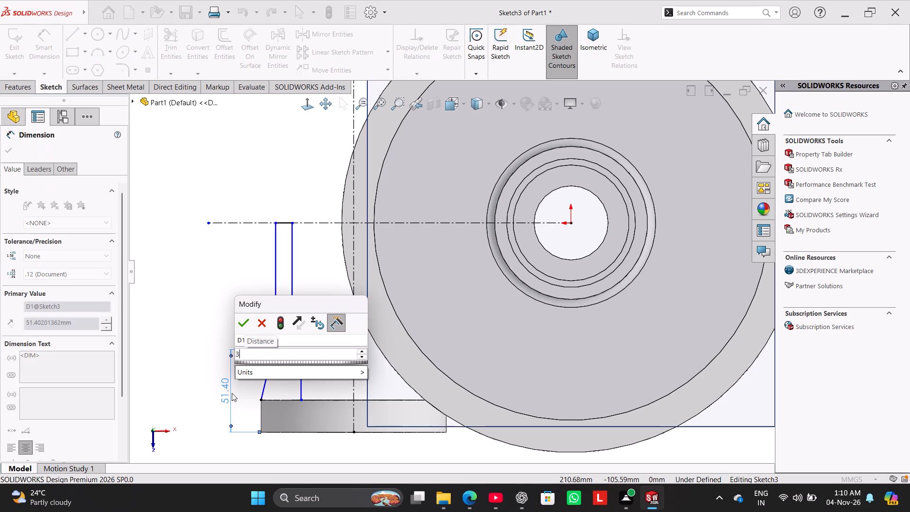
{"action": "key", "text": "5"}
{"action": "key", "text": "Return"}
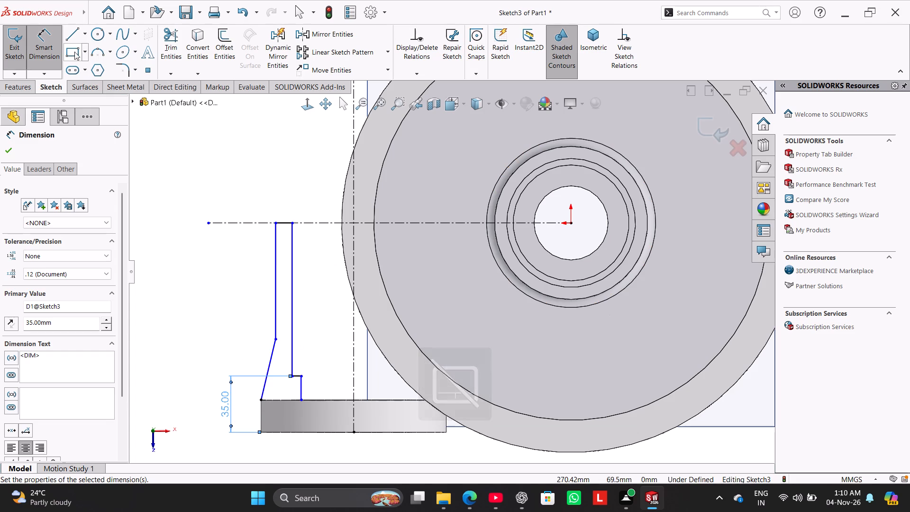
Add a 72 mm doubled-distance dimension from the profile's short vertical line across the vertical centerline.
{"action": "left_click", "coordinate": [301, 392]}
{"action": "left_click", "coordinate": [355, 393]}
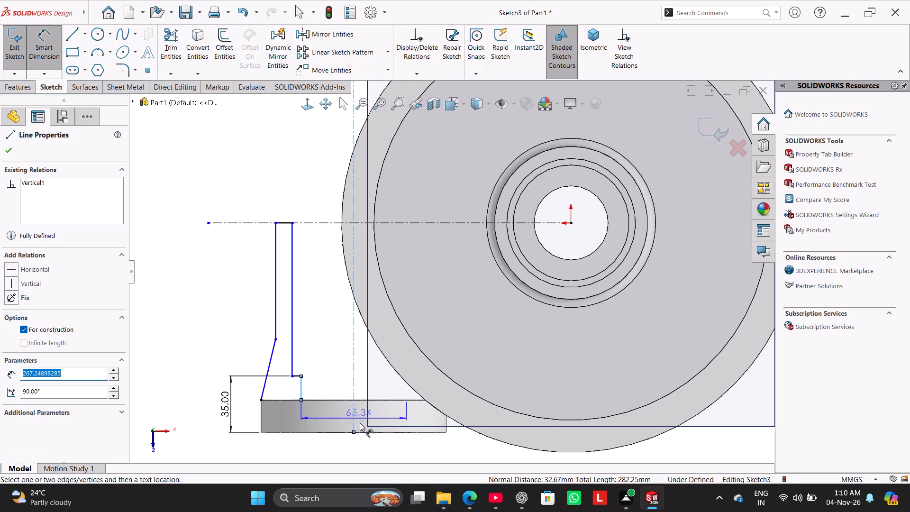
{"action": "left_click", "coordinate": [359, 451]}
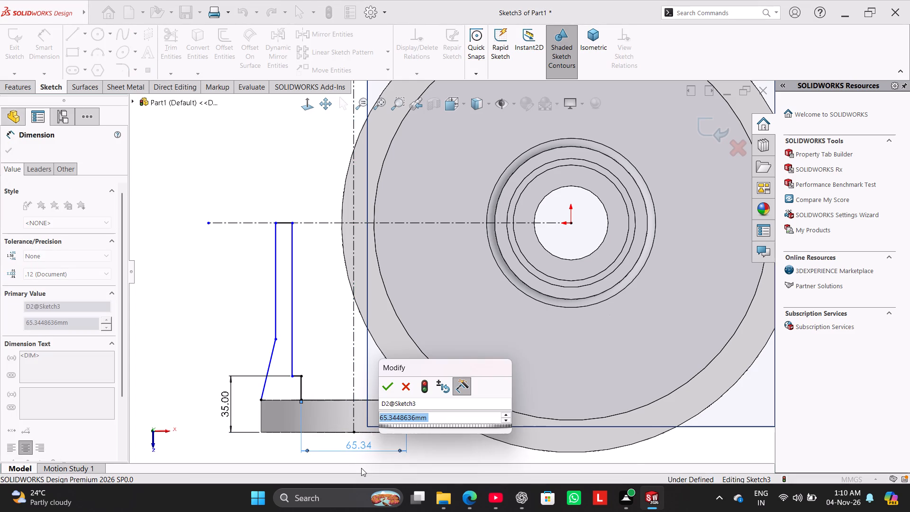
{"action": "type", "text": "72"}
{"action": "key", "text": "Return"}
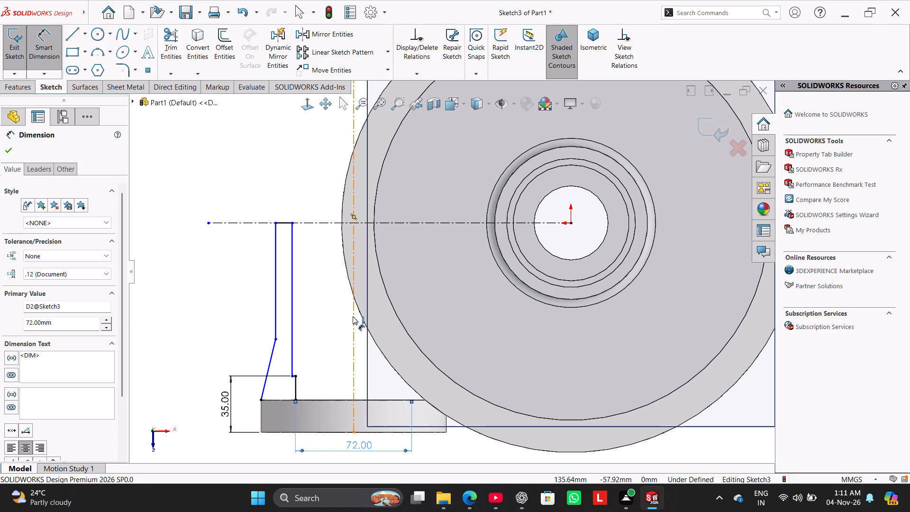
Add a doubled-distance dimension of 38*2 mm from the profile's long inner vertical line across the vertical centerline.
{"action": "left_click", "coordinate": [293, 295]}
{"action": "left_click", "coordinate": [351, 352]}
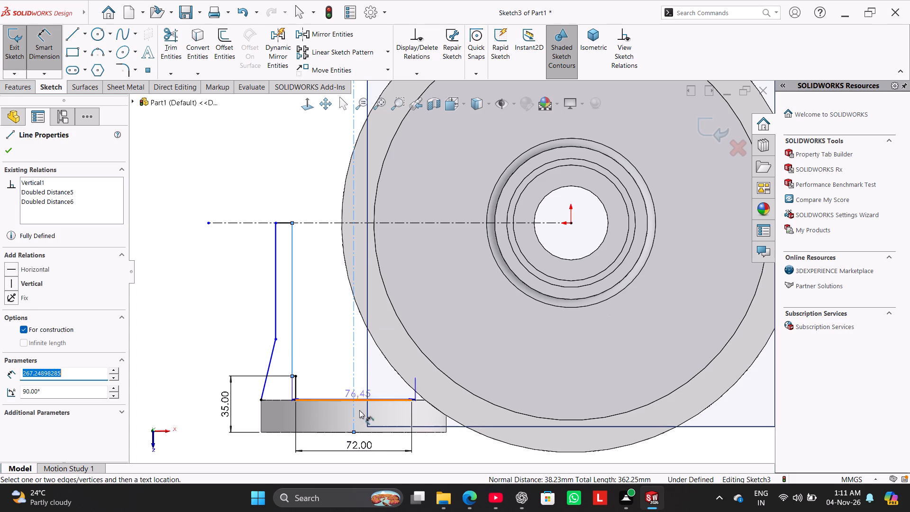
{"action": "left_click", "coordinate": [365, 459]}
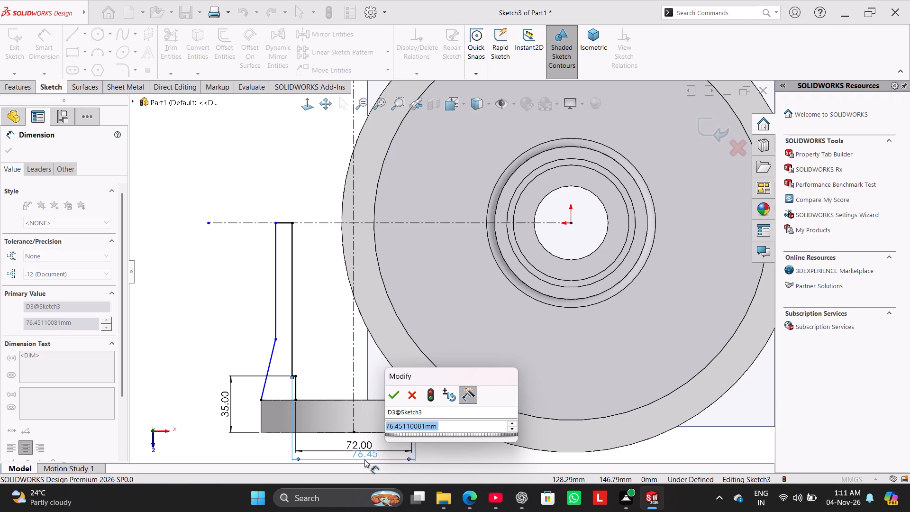
{"action": "key", "text": "7"}
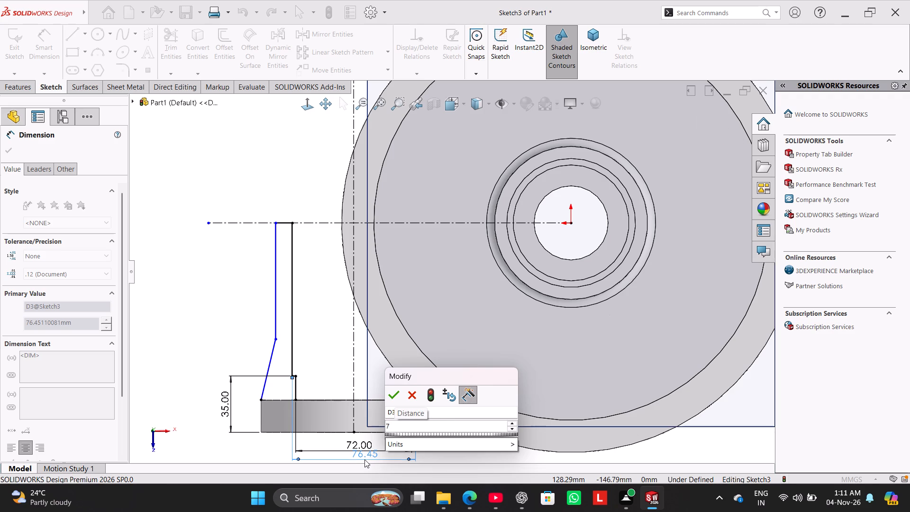
{"action": "key", "text": "6"}
{"action": "key", "text": "BackSpace"}
{"action": "key", "text": "BackSpace"}
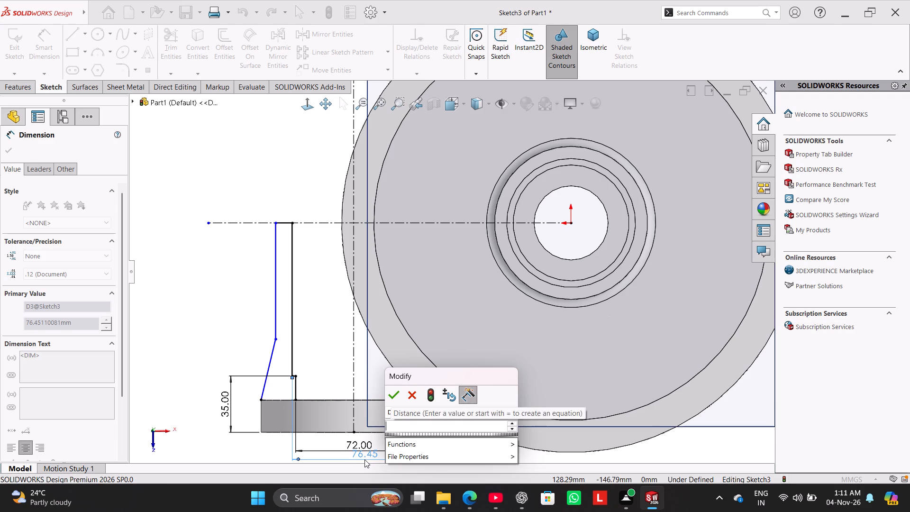
{"action": "key", "text": "3"}
{"action": "type", "text": "8*2"}
{"action": "key", "text": "Return"}
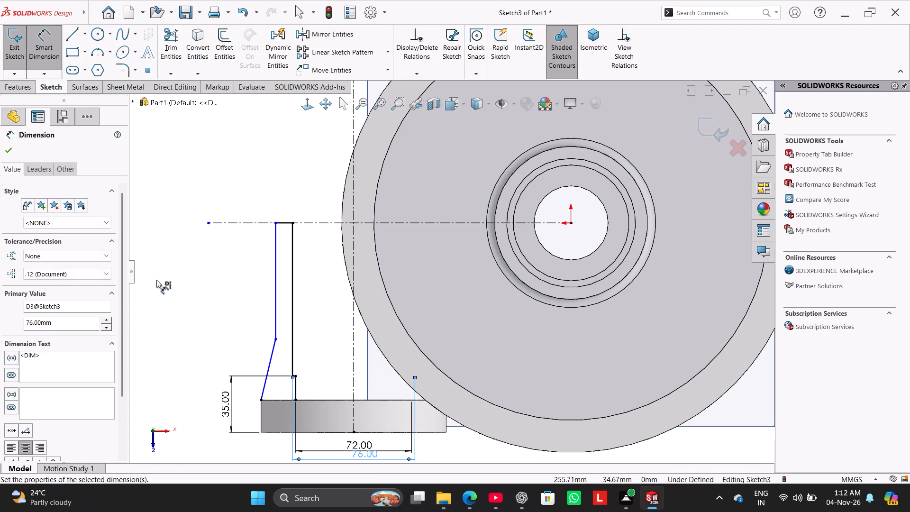
{"action": "right_click", "coordinate": [156, 280]}
{"action": "left_click", "coordinate": [196, 314]}
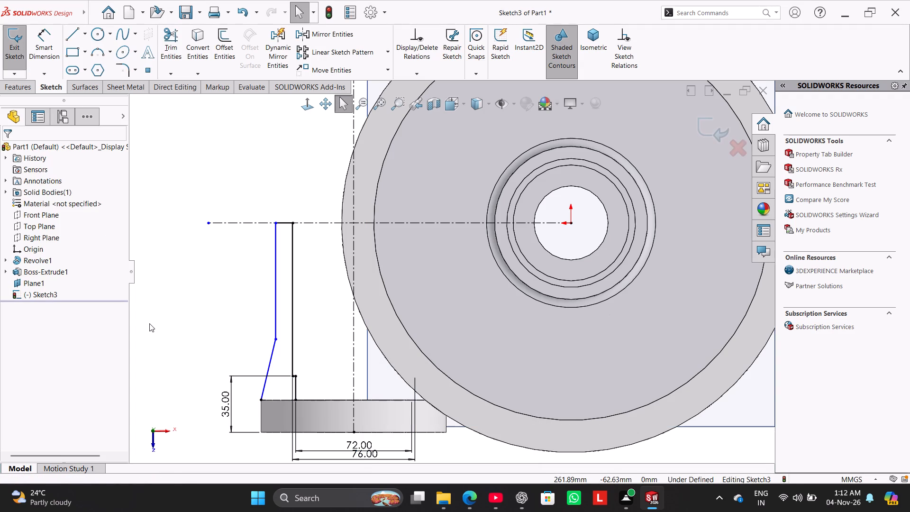
Dimension the gap between the arm profile's two long vertical lines as 10 mm.
{"action": "left_click_drag", "start_coordinate": [46, 54], "coordinate": [54, 60]}
{"action": "left_click", "coordinate": [290, 258]}
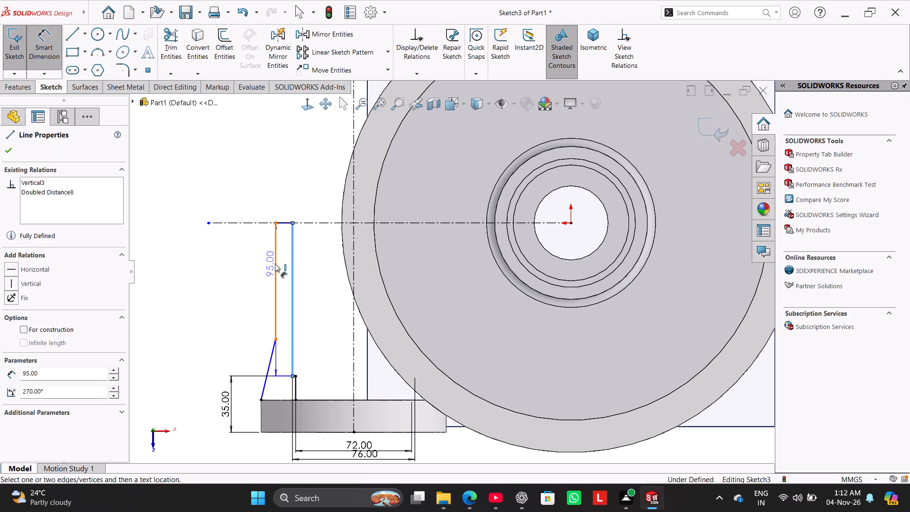
{"action": "left_click", "coordinate": [274, 264]}
{"action": "left_click", "coordinate": [237, 269]}
{"action": "type", "text": "10"}
{"action": "key", "text": "Return"}
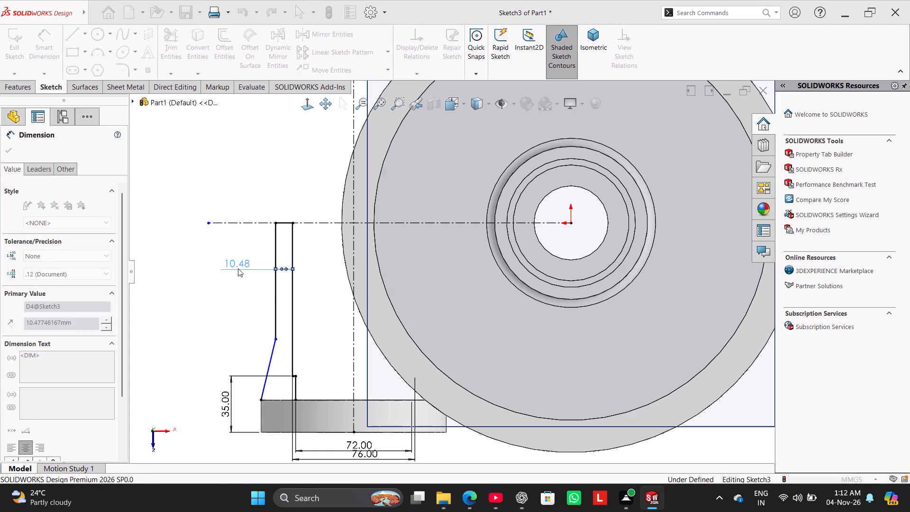
{"action": "right_click", "coordinate": [224, 305]}
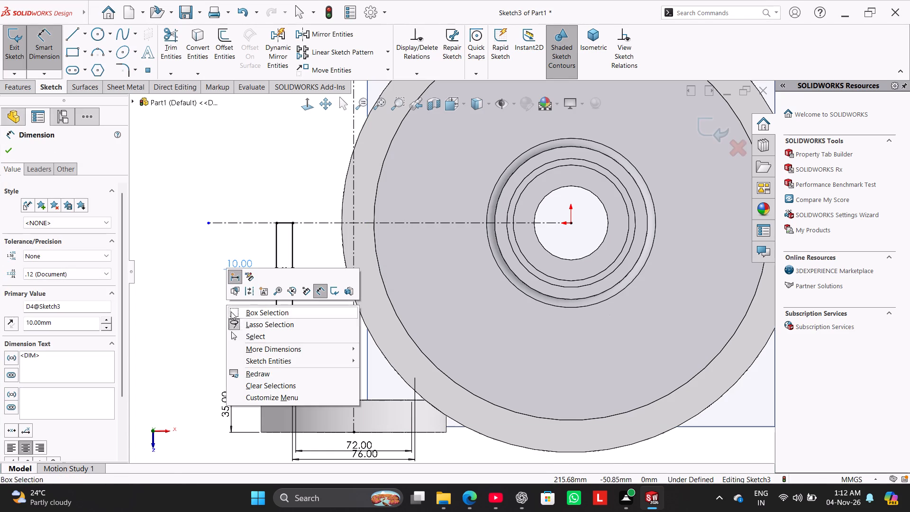
{"action": "left_click", "coordinate": [252, 333]}
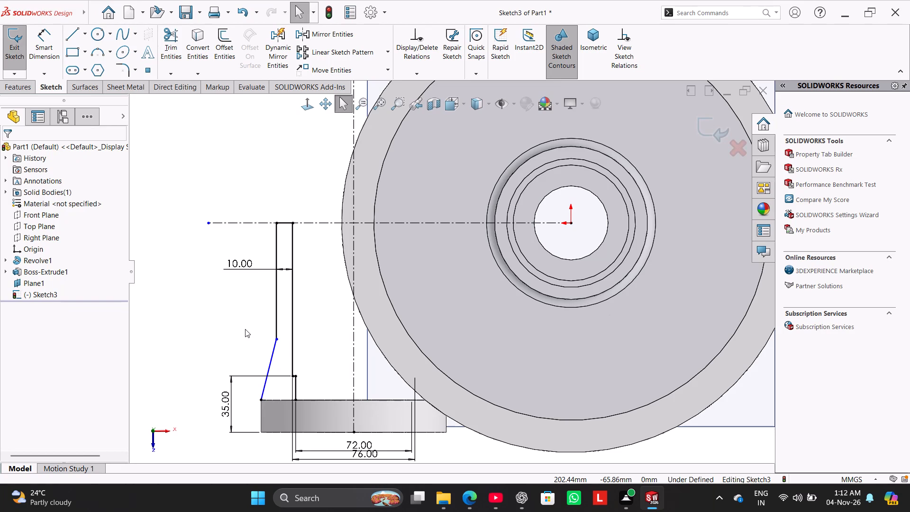
Add a 160 mm doubled-distance dimension from the slanted line's upper end across the horizontal centerline.
{"action": "left_click", "coordinate": [47, 50]}
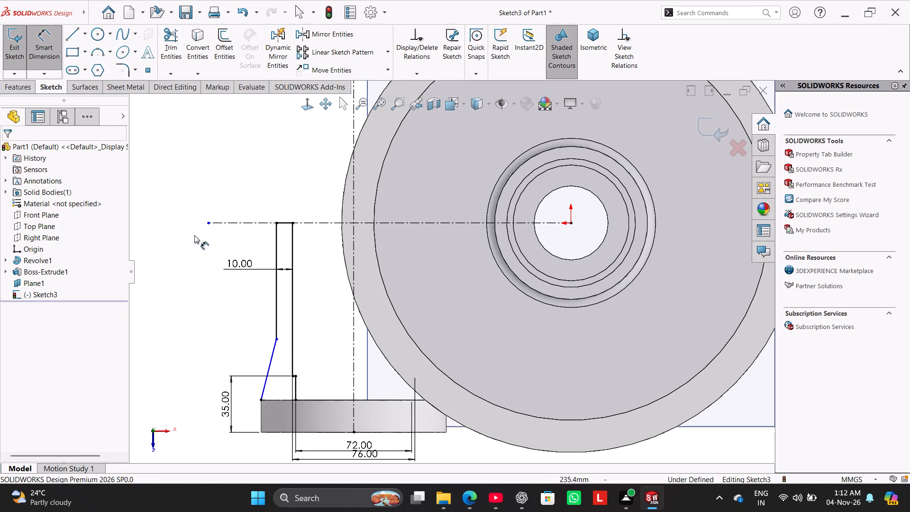
{"action": "left_click", "coordinate": [275, 338]}
{"action": "left_click", "coordinate": [250, 222]}
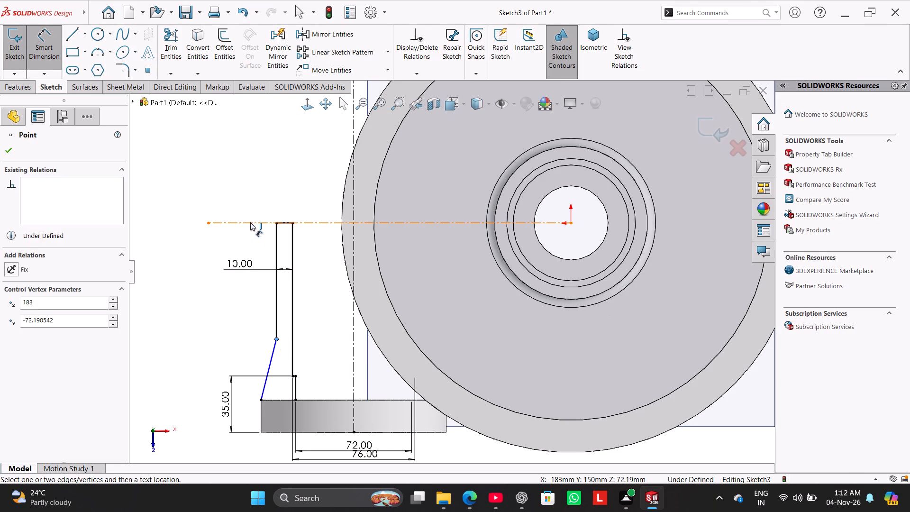
{"action": "left_click", "coordinate": [182, 200]}
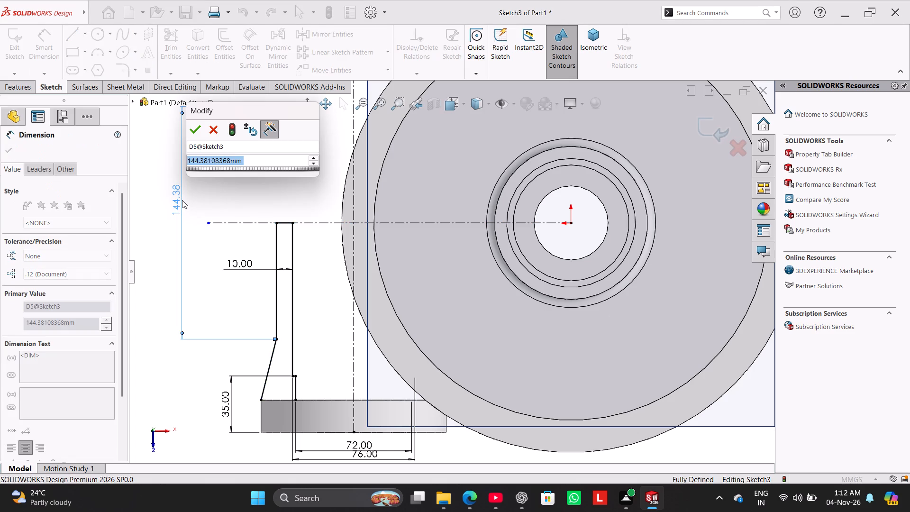
{"action": "type", "text": "160"}
{"action": "key", "text": "Return"}
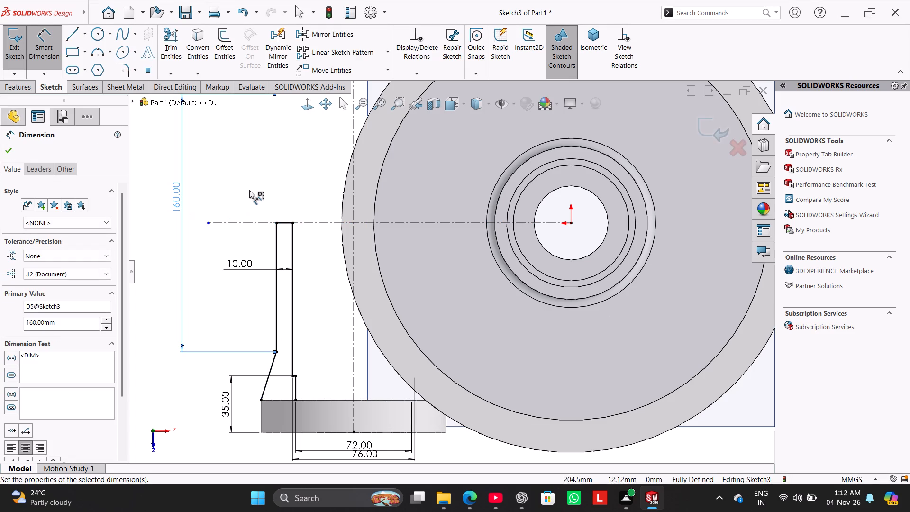
{"action": "right_click", "coordinate": [253, 182]}
{"action": "left_click", "coordinate": [275, 213]}
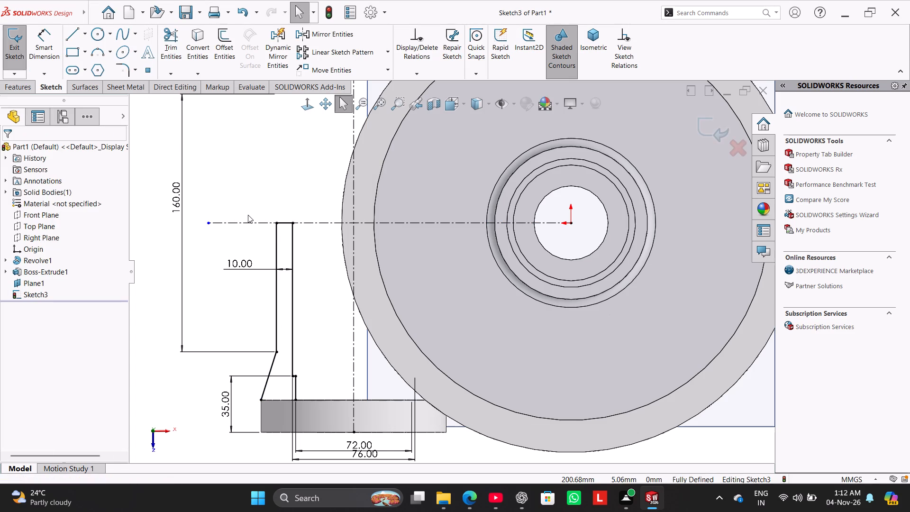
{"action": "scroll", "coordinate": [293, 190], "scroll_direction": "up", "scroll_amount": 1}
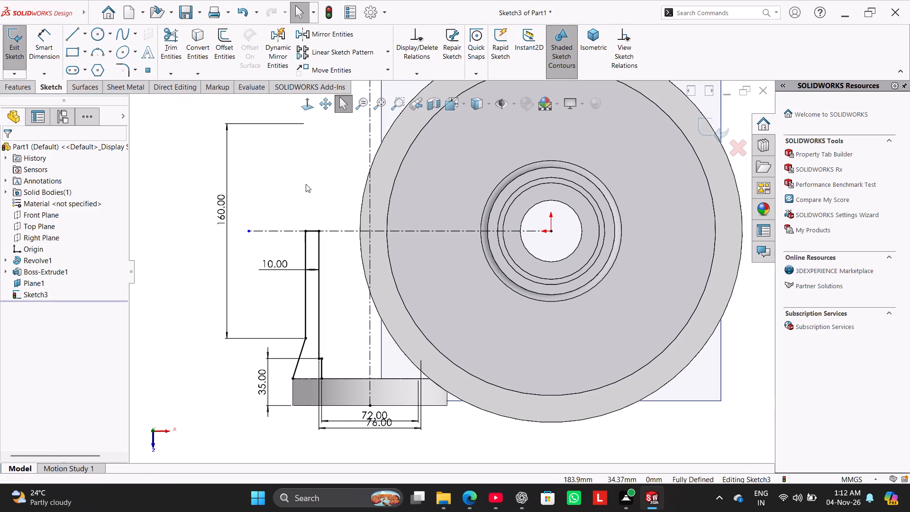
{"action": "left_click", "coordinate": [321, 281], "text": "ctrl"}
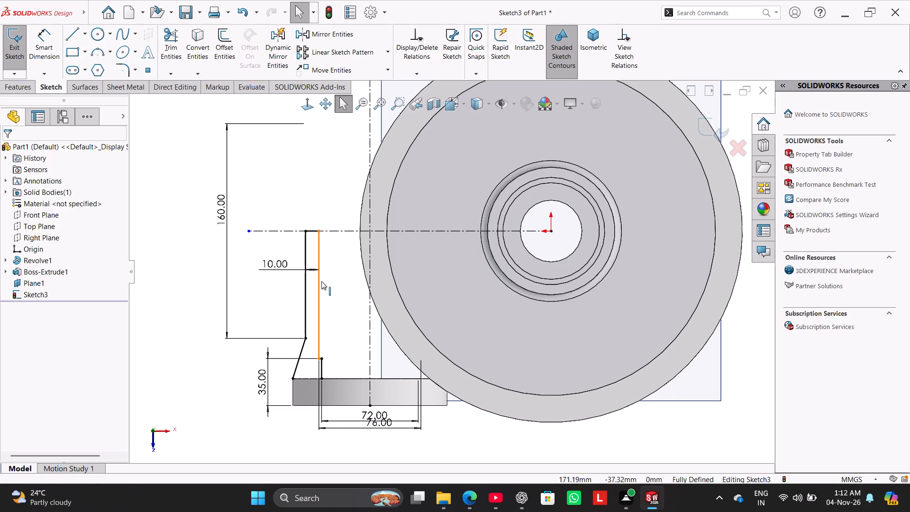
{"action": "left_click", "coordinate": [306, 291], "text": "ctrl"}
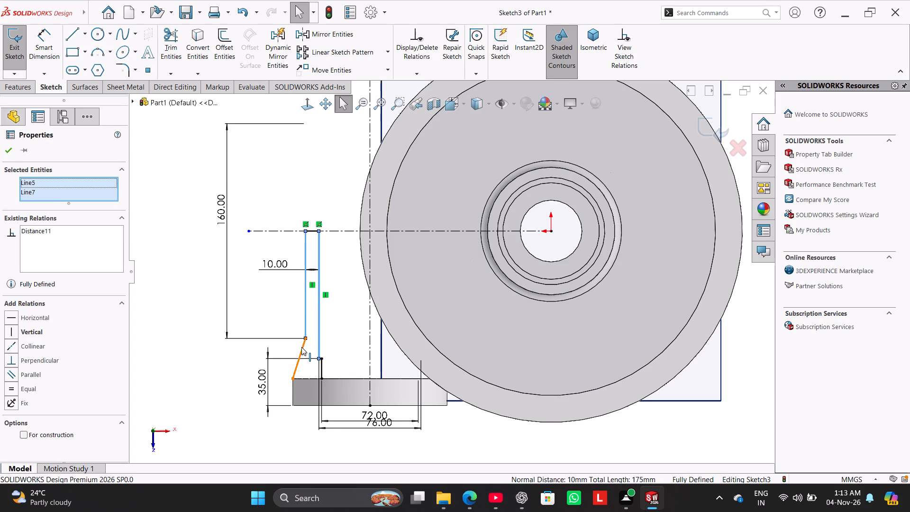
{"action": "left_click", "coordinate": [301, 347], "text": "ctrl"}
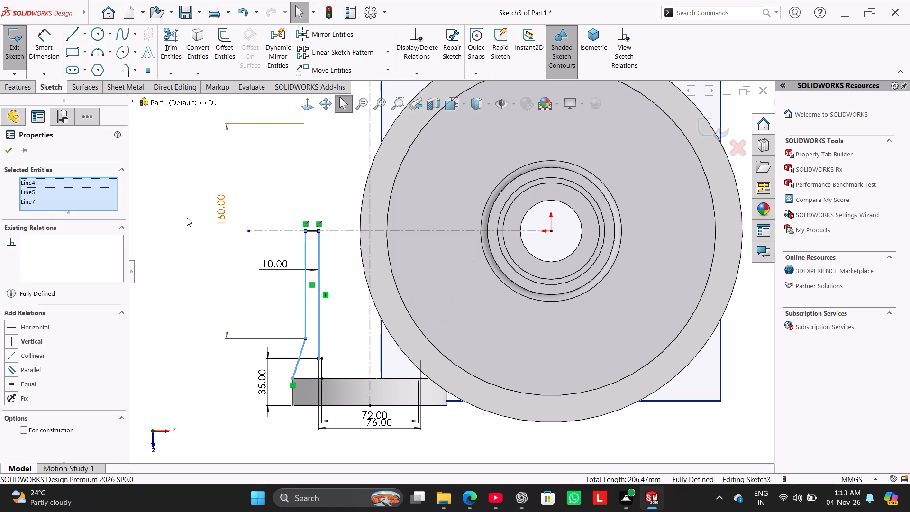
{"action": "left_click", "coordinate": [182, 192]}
Close the arm profile with a 21.5 mm horizontal line along the ring's inner edge, from the ring's corner to the short vertical line.
{"action": "left_click", "coordinate": [68, 37]}
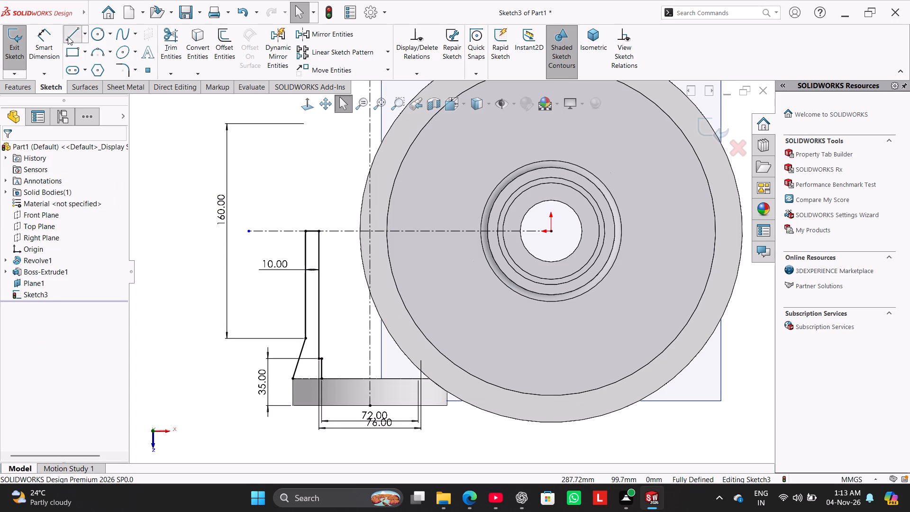
{"action": "left_click_drag", "start_coordinate": [291, 377], "coordinate": [296, 377]}
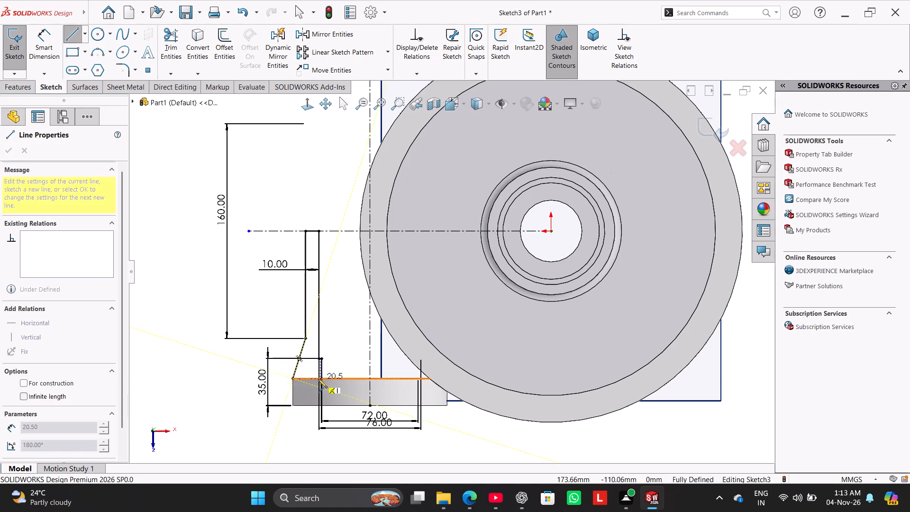
{"action": "left_click", "coordinate": [324, 379]}
{"action": "right_click", "coordinate": [220, 369]}
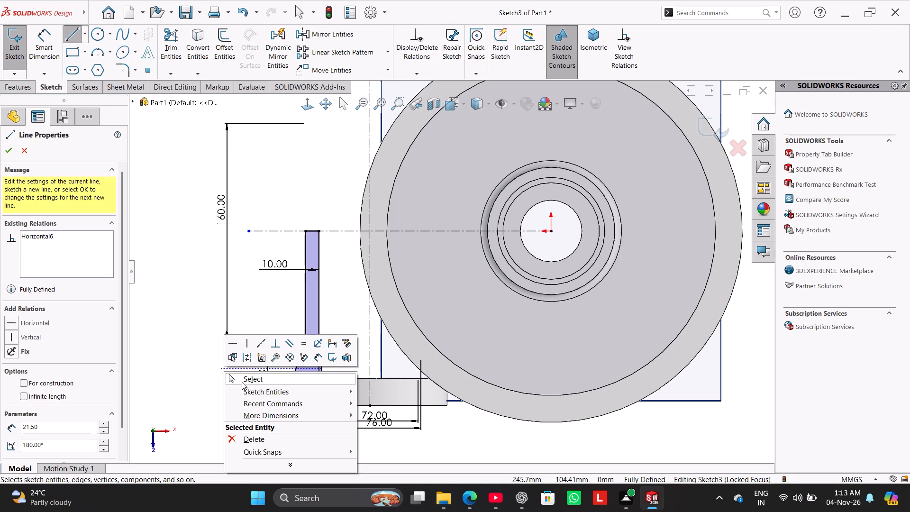
{"action": "left_click", "coordinate": [242, 378]}
Mirror the closed arm profile about the horizontal centerline, keeping the original.
{"action": "left_click", "coordinate": [311, 319]}
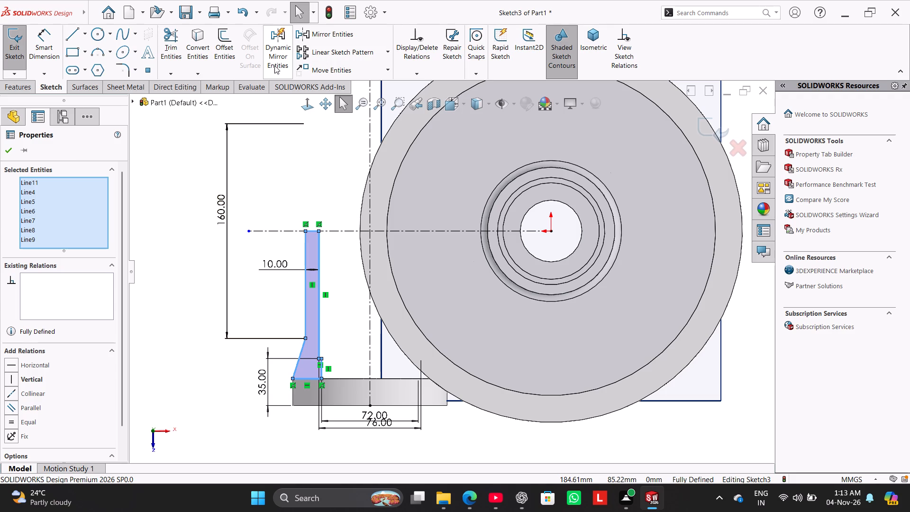
{"action": "left_click", "coordinate": [308, 33]}
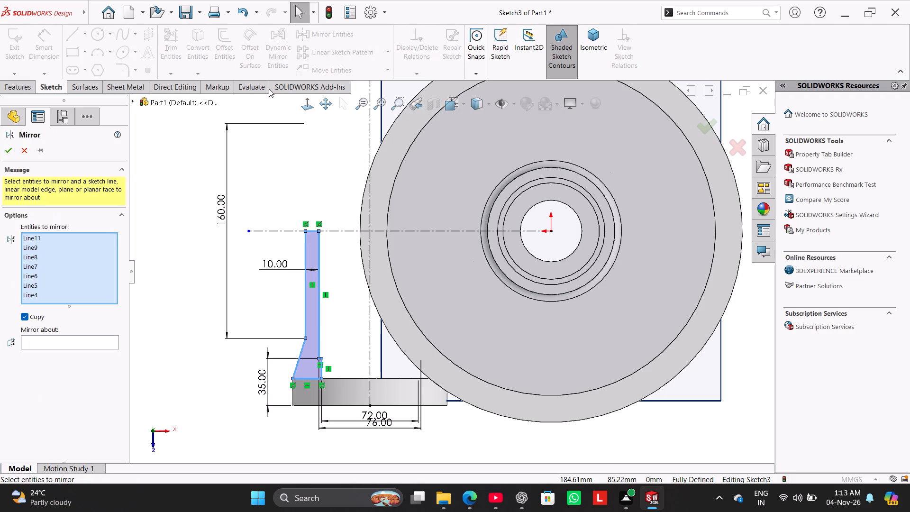
{"action": "left_click", "coordinate": [109, 337]}
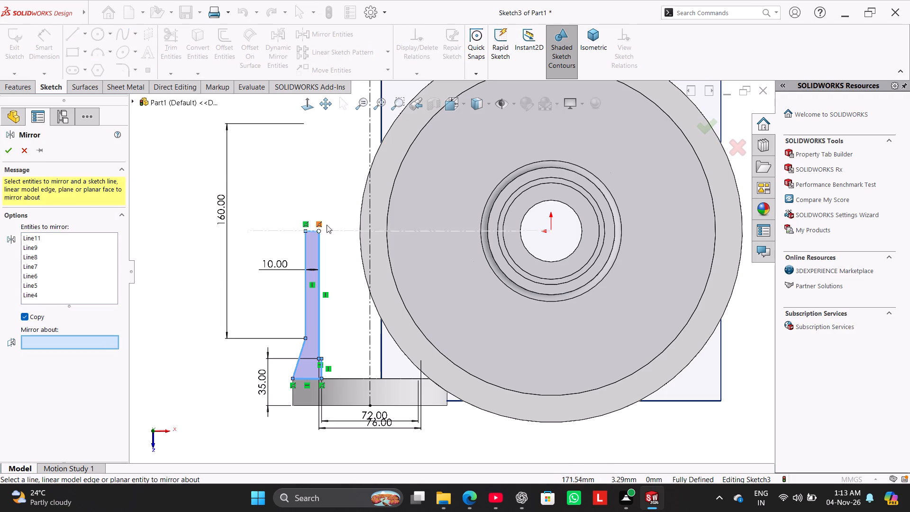
{"action": "left_click", "coordinate": [338, 229]}
{"action": "left_click", "coordinate": [11, 149]}
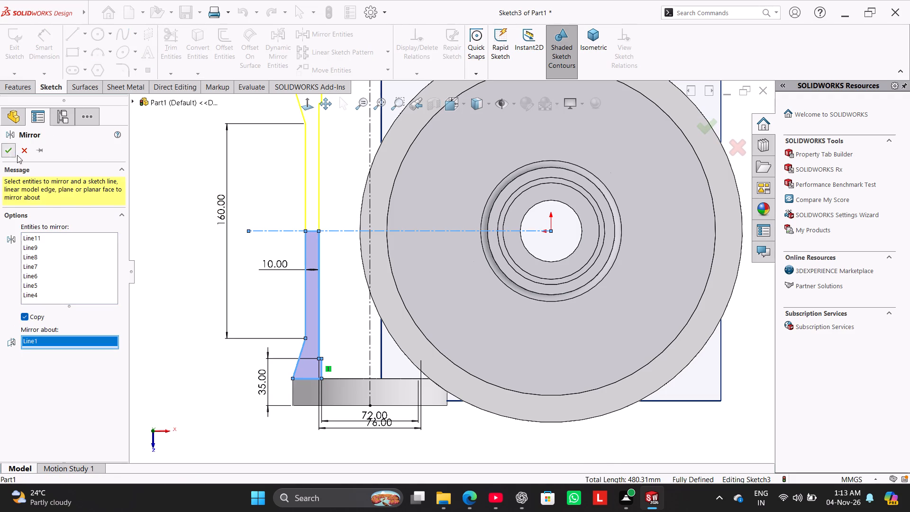
{"action": "scroll", "coordinate": [199, 183], "scroll_direction": "up", "scroll_amount": 2}
{"action": "left_click", "coordinate": [202, 182]}
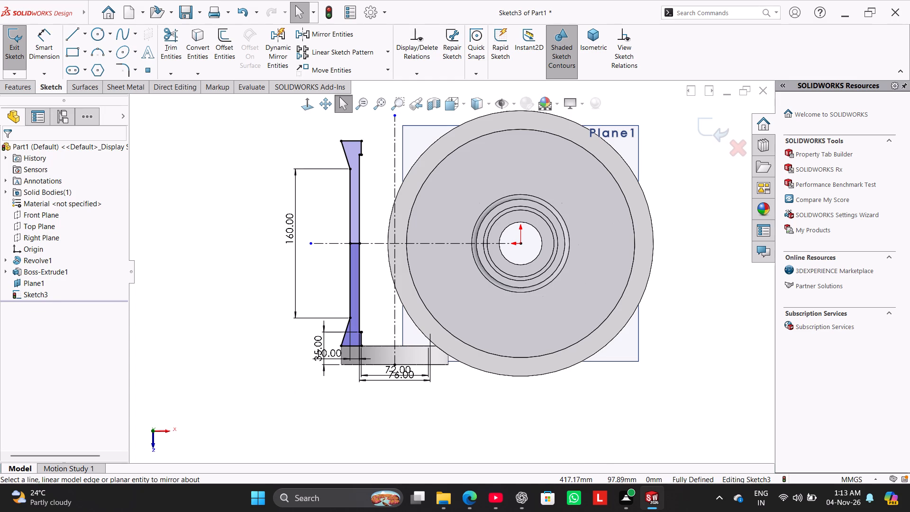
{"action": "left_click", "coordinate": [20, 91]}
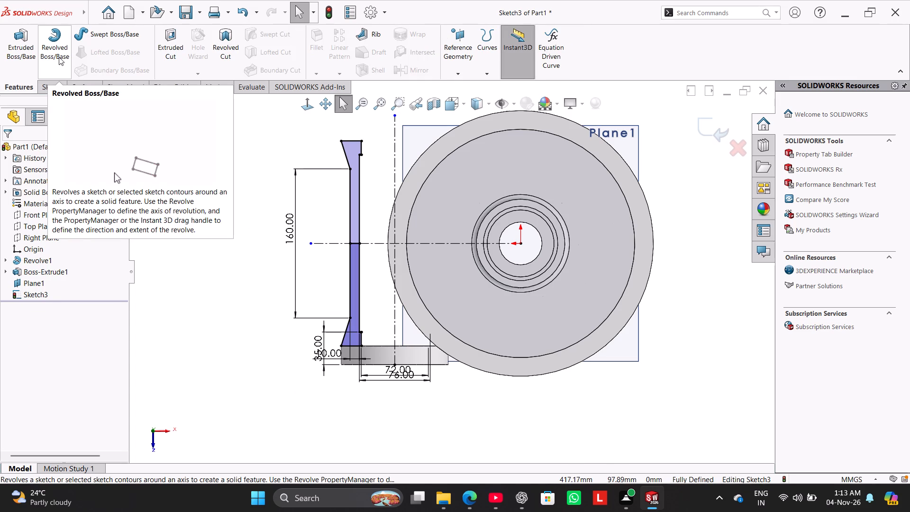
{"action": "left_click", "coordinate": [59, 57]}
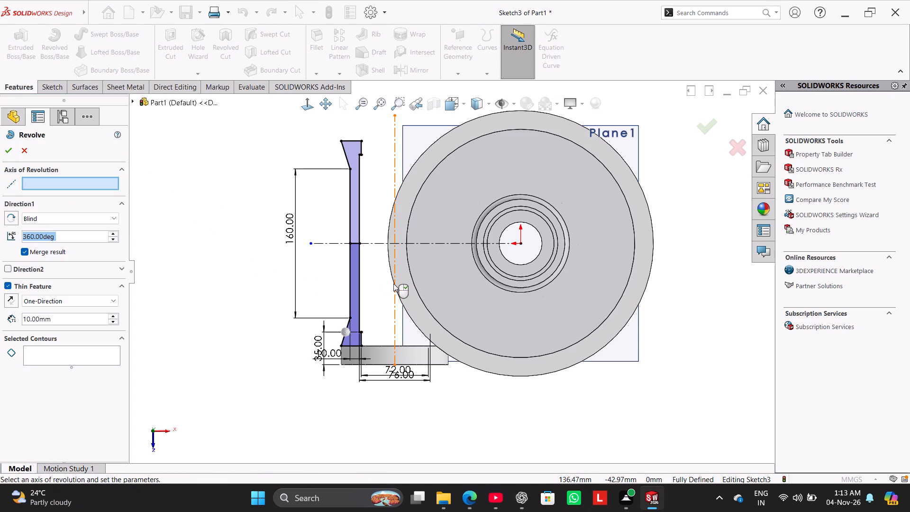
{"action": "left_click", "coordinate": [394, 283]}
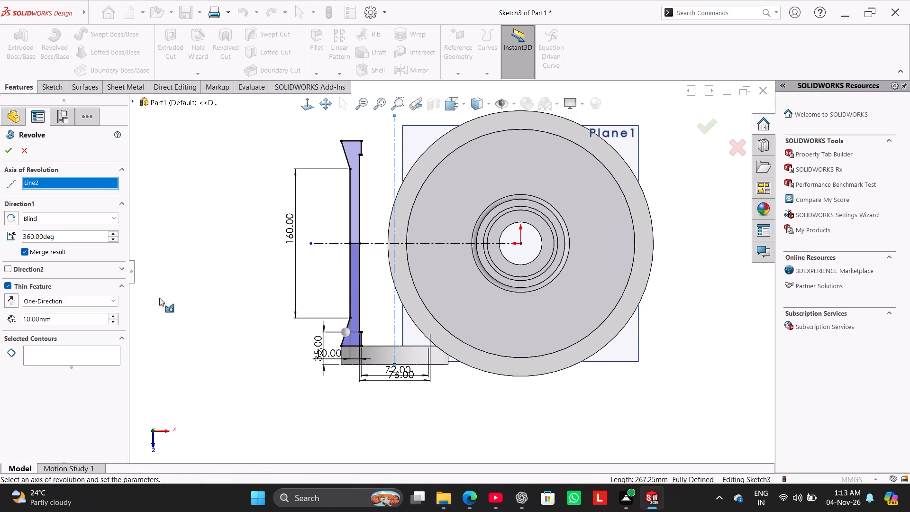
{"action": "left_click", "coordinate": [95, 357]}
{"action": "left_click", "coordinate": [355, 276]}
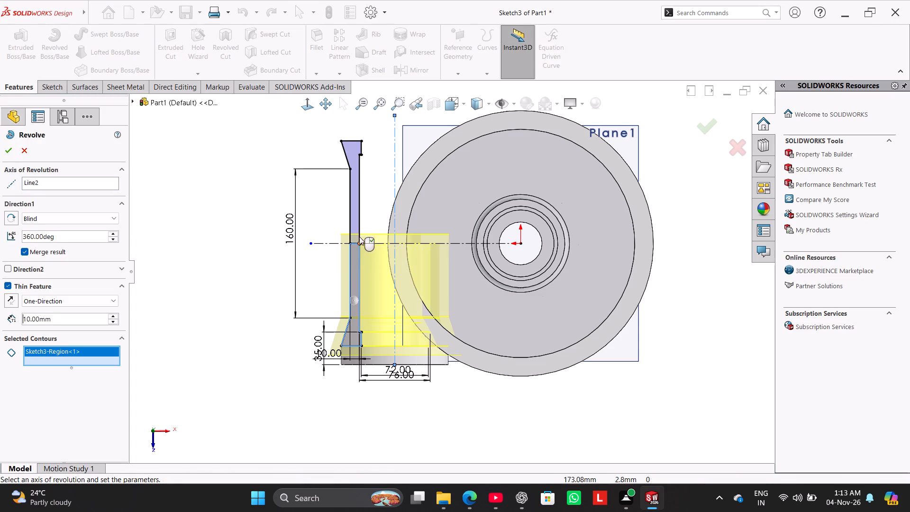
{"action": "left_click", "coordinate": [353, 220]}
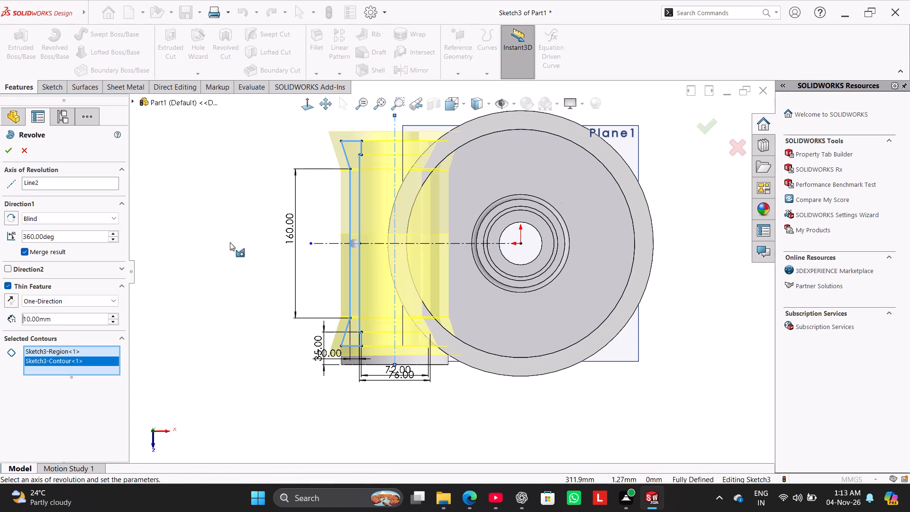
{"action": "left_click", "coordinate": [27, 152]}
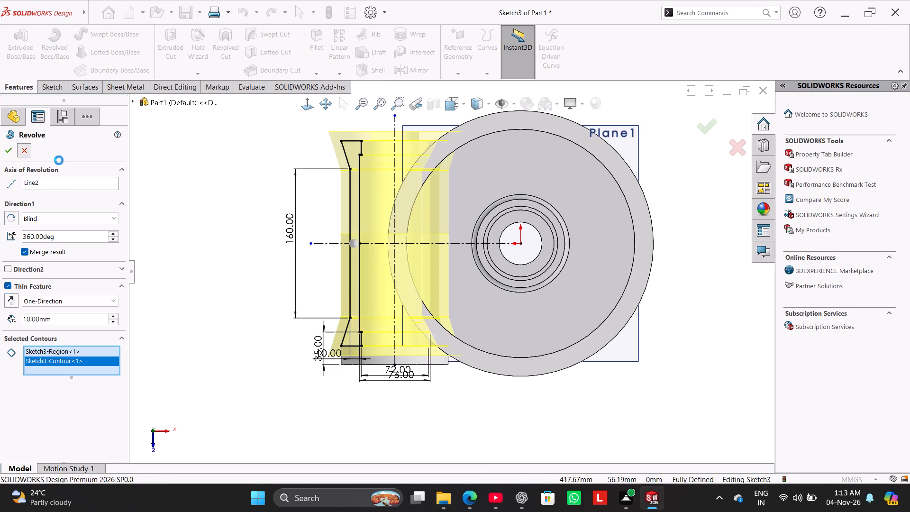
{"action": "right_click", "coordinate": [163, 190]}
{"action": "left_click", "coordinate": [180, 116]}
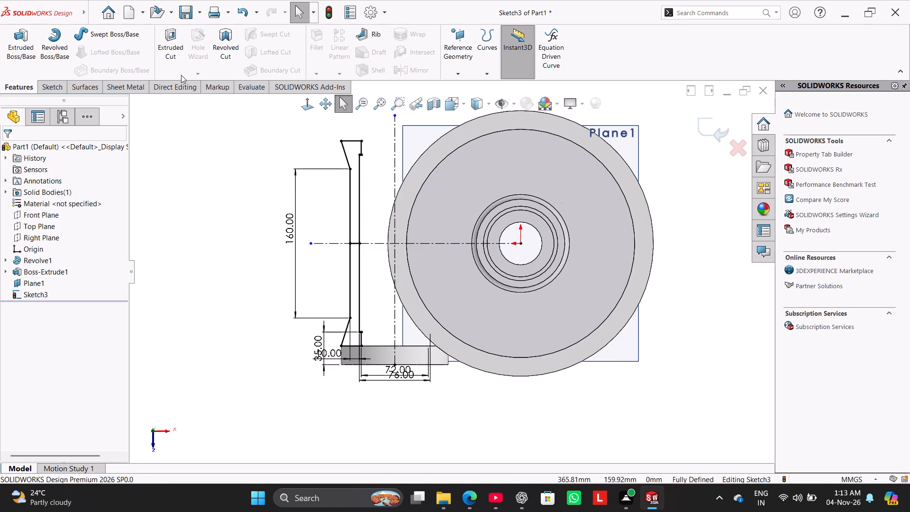
Trim away the short horizontal line dividing the mirrored arm profile at the horizontal centerline.
{"action": "left_click", "coordinate": [58, 85]}
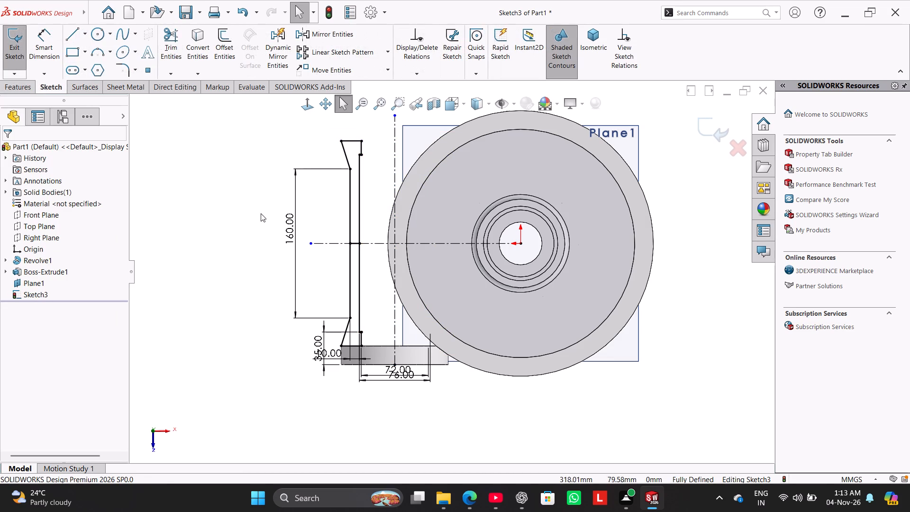
{"action": "left_click", "coordinate": [170, 45]}
{"action": "scroll", "coordinate": [378, 196], "scroll_direction": "up", "scroll_amount": 2}
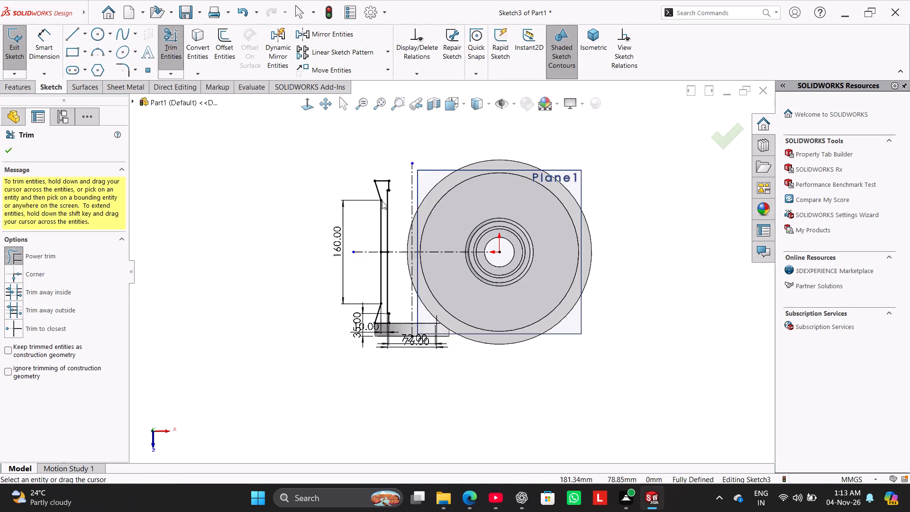
{"action": "scroll", "coordinate": [383, 203], "scroll_direction": "down", "scroll_amount": 7}
{"action": "left_click_drag", "start_coordinate": [413, 388], "coordinate": [415, 348]}
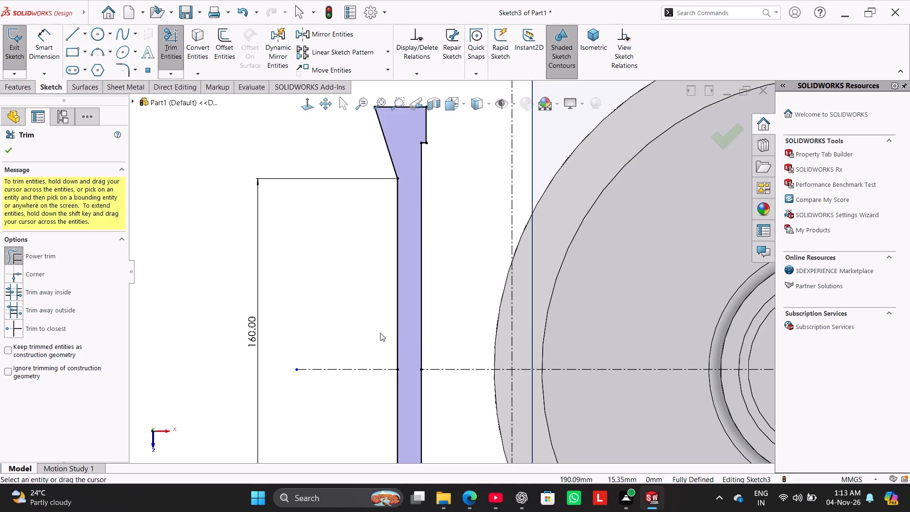
Trim away the arm profile's horizontal closing line along the ring's inner edge, including its leftover piece.
{"action": "scroll", "coordinate": [364, 329], "scroll_direction": "down", "scroll_amount": 4}
{"action": "scroll", "coordinate": [364, 329], "scroll_direction": "up", "scroll_amount": 11}
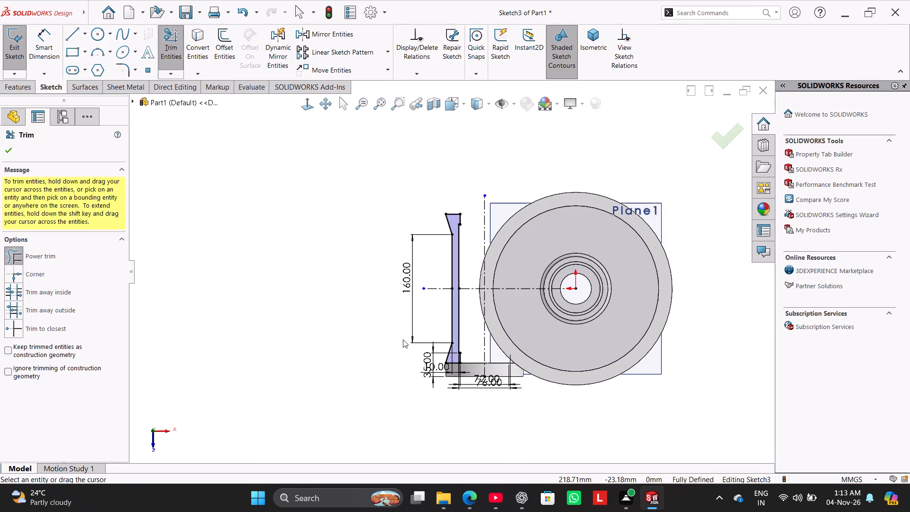
{"action": "scroll", "coordinate": [477, 363], "scroll_direction": "down", "scroll_amount": 6}
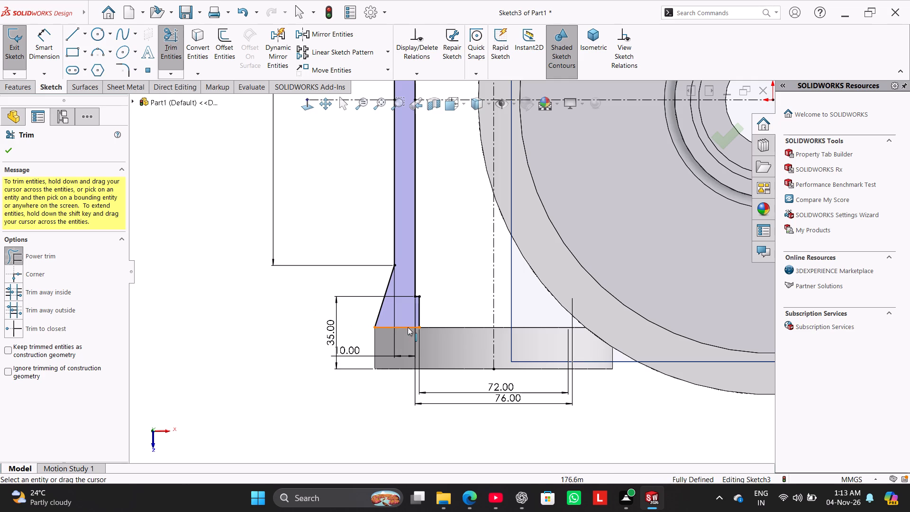
{"action": "left_click_drag", "start_coordinate": [408, 329], "coordinate": [408, 357]}
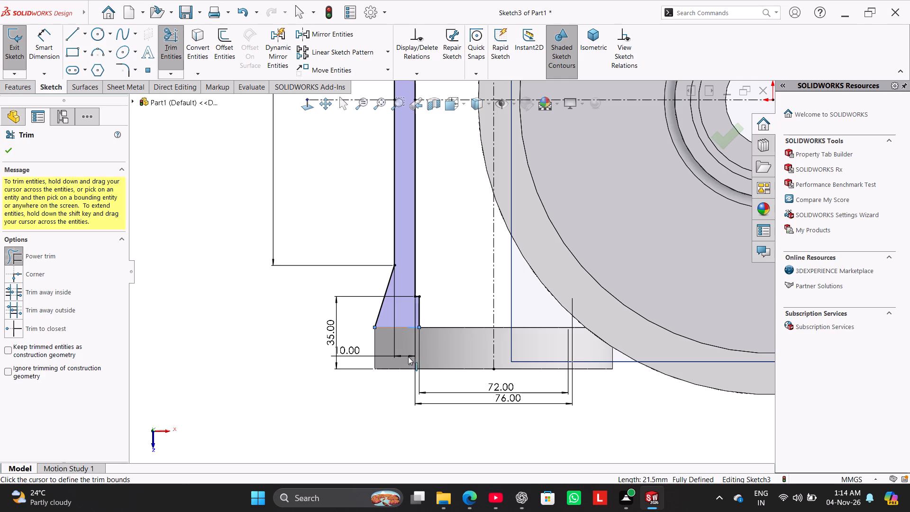
{"action": "left_click_drag", "start_coordinate": [408, 357], "coordinate": [398, 368]}
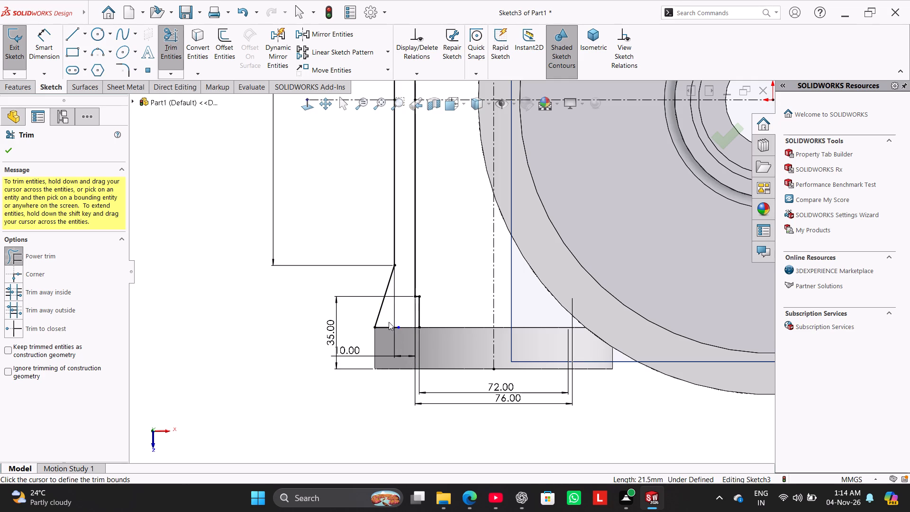
{"action": "left_click_drag", "start_coordinate": [387, 320], "coordinate": [387, 337]}
{"action": "right_click", "coordinate": [262, 311]}
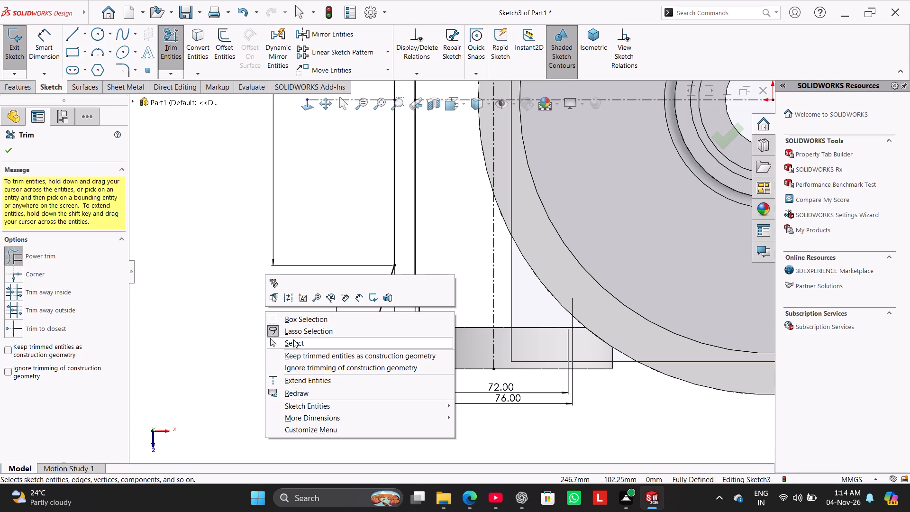
{"action": "left_click", "coordinate": [293, 339]}
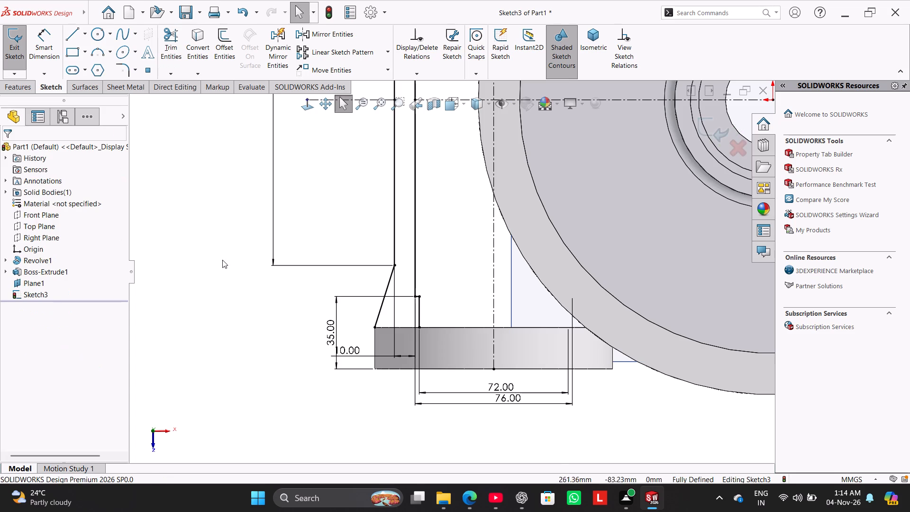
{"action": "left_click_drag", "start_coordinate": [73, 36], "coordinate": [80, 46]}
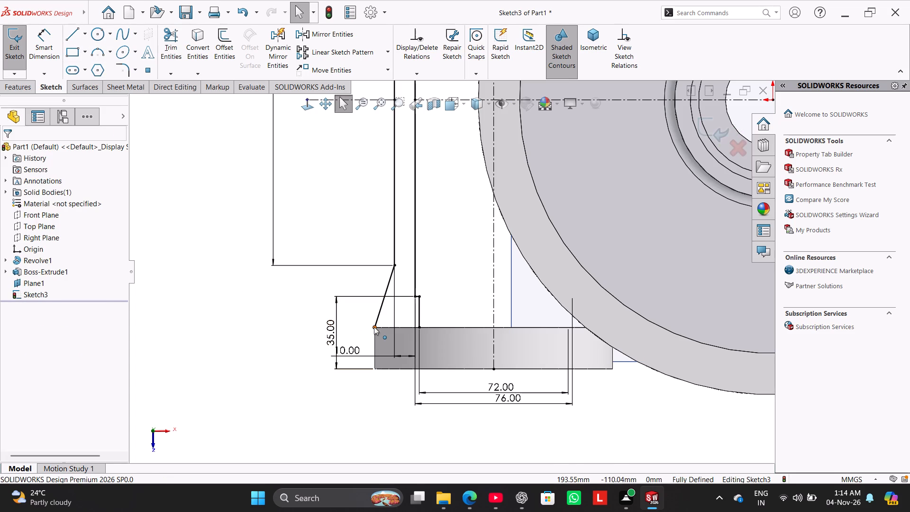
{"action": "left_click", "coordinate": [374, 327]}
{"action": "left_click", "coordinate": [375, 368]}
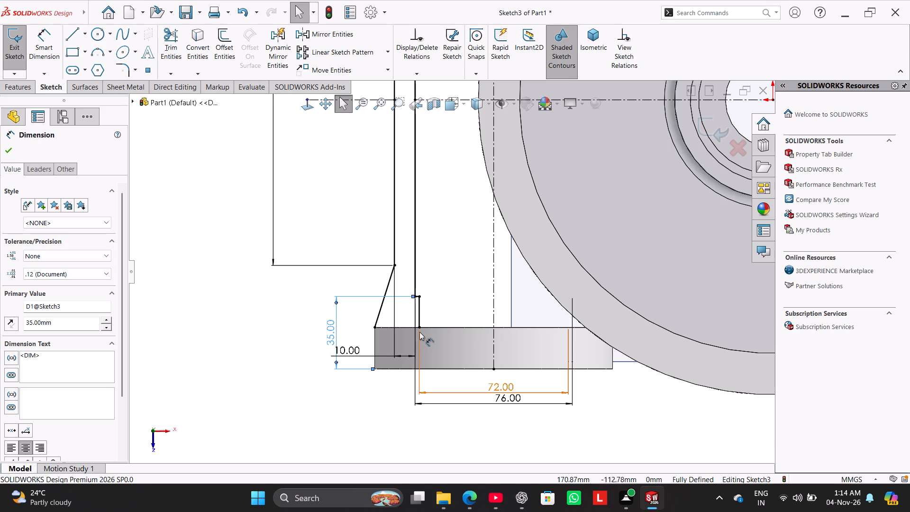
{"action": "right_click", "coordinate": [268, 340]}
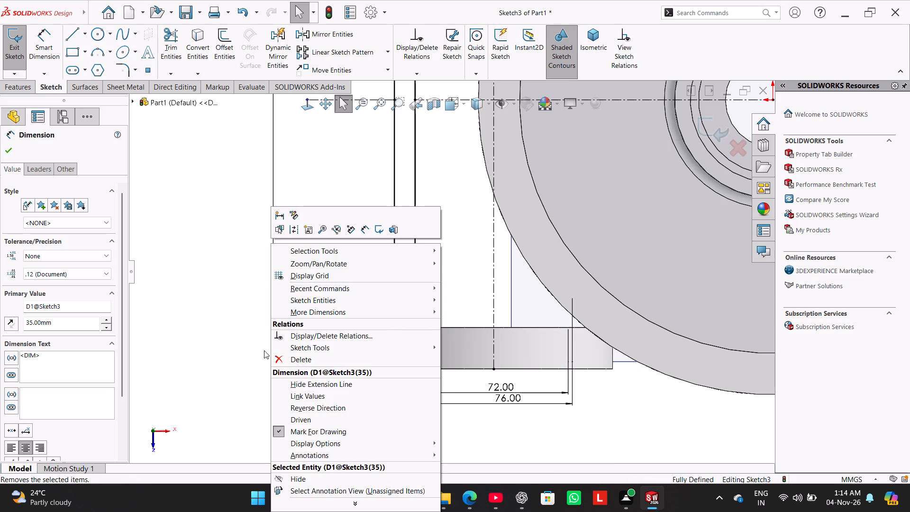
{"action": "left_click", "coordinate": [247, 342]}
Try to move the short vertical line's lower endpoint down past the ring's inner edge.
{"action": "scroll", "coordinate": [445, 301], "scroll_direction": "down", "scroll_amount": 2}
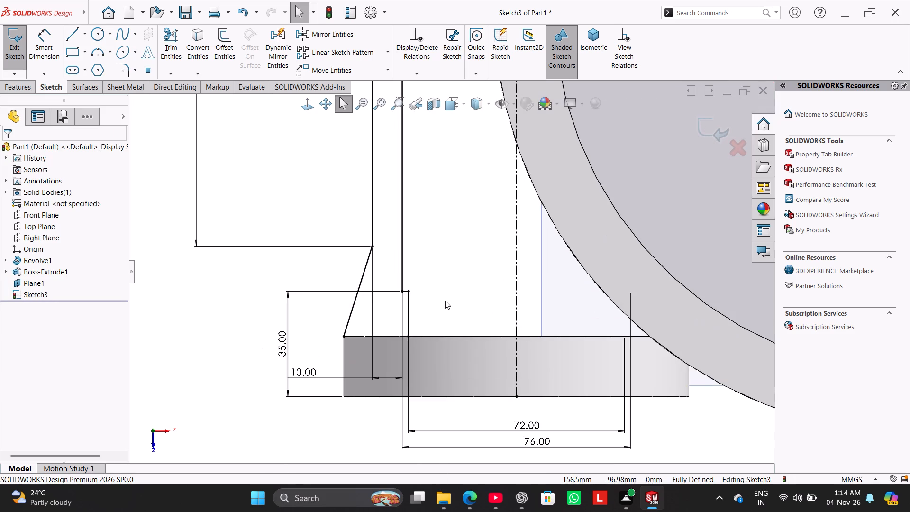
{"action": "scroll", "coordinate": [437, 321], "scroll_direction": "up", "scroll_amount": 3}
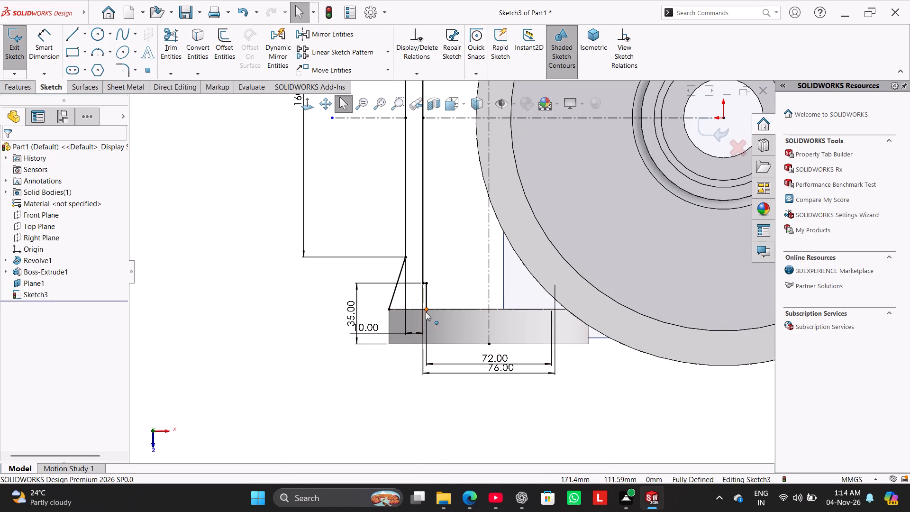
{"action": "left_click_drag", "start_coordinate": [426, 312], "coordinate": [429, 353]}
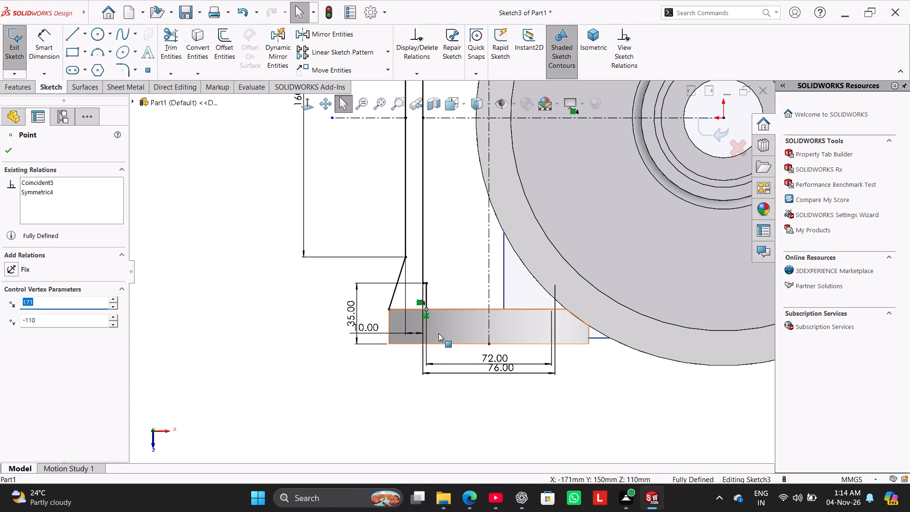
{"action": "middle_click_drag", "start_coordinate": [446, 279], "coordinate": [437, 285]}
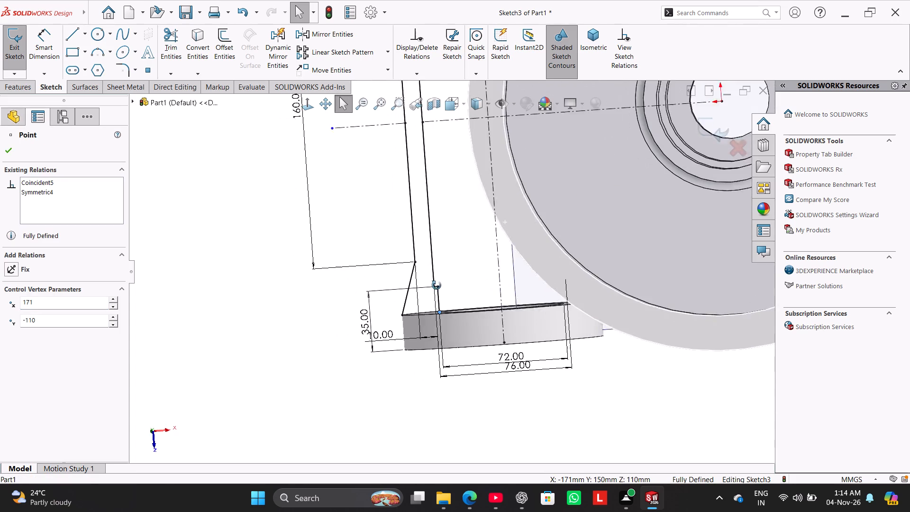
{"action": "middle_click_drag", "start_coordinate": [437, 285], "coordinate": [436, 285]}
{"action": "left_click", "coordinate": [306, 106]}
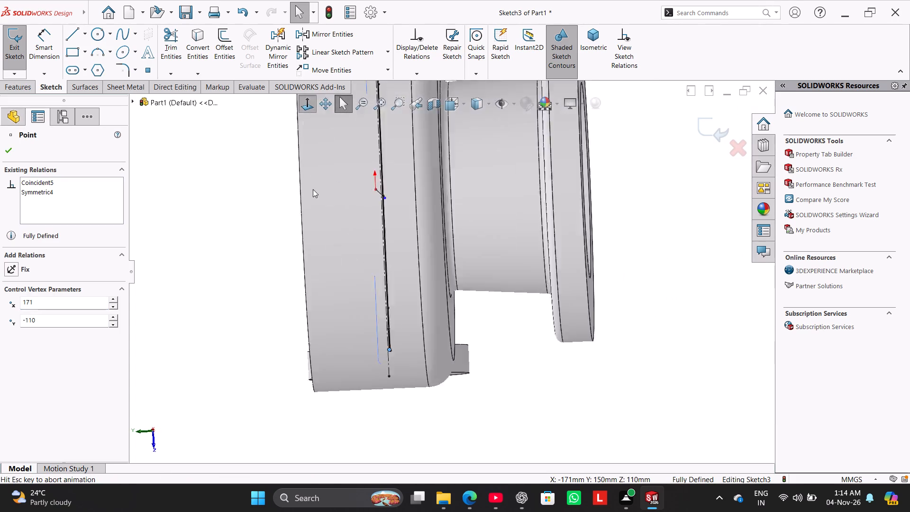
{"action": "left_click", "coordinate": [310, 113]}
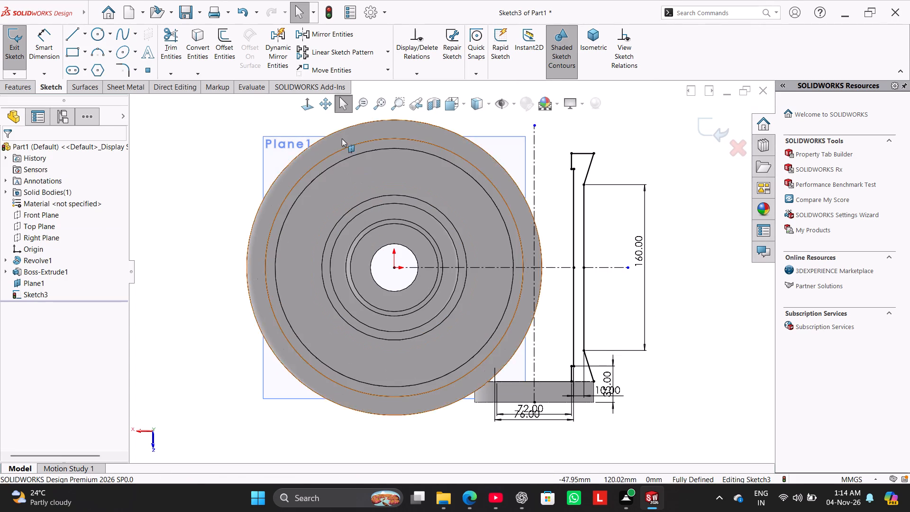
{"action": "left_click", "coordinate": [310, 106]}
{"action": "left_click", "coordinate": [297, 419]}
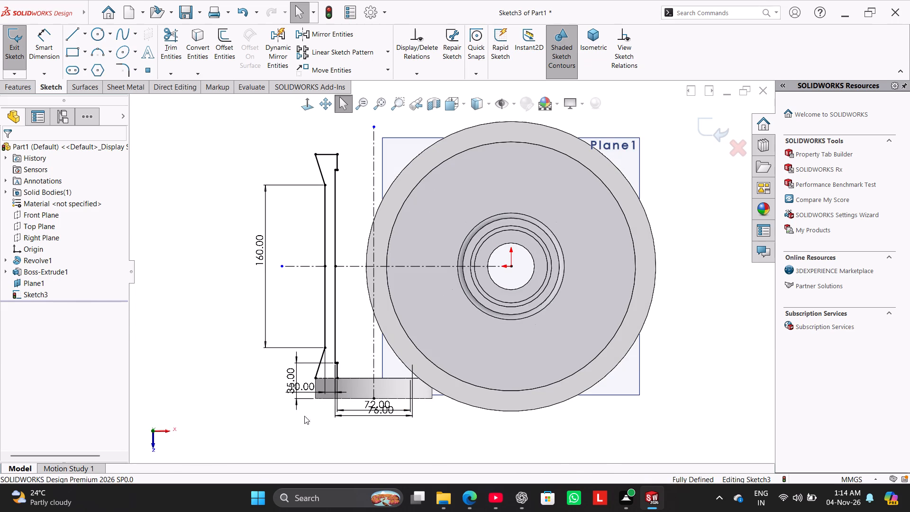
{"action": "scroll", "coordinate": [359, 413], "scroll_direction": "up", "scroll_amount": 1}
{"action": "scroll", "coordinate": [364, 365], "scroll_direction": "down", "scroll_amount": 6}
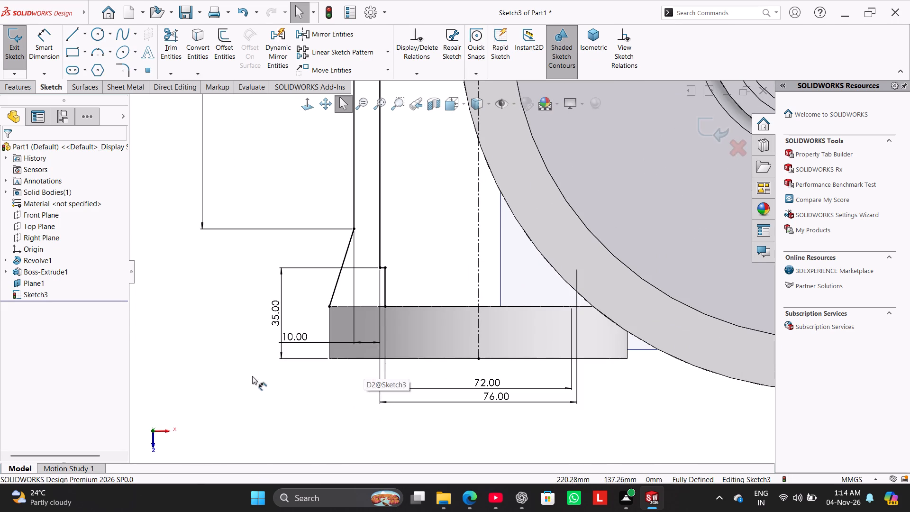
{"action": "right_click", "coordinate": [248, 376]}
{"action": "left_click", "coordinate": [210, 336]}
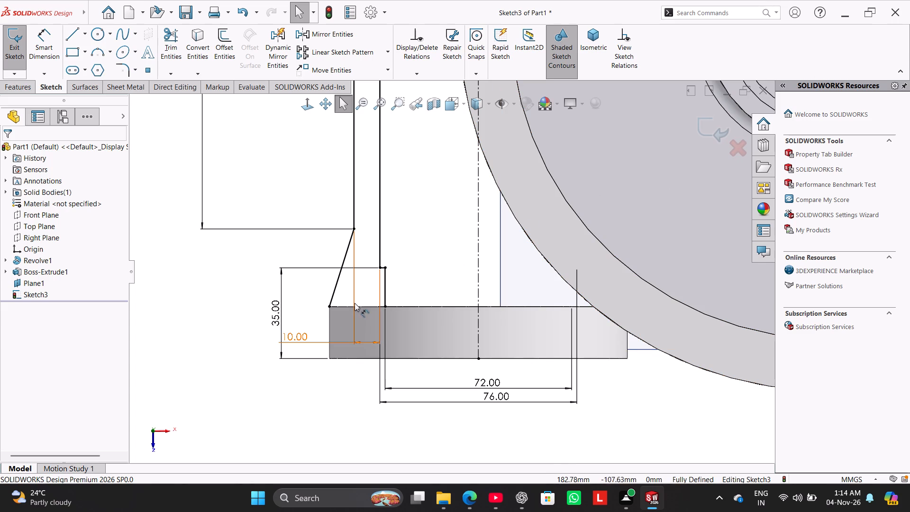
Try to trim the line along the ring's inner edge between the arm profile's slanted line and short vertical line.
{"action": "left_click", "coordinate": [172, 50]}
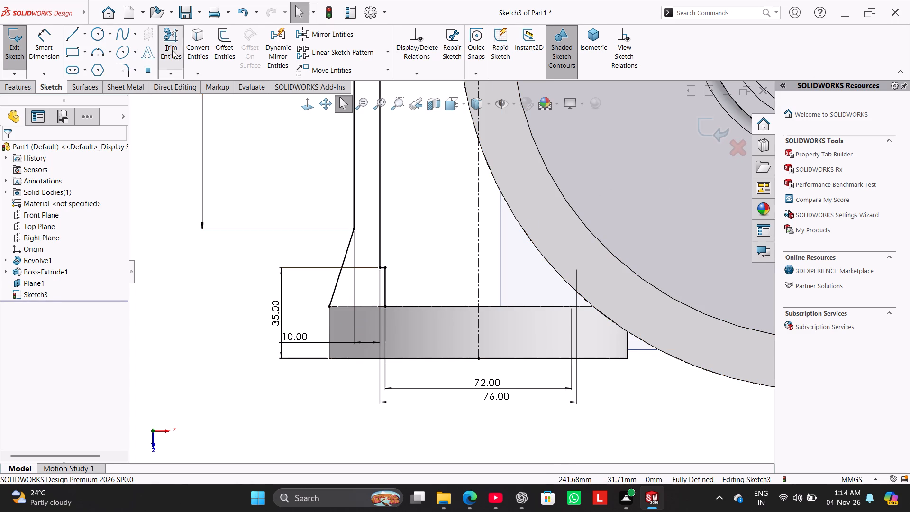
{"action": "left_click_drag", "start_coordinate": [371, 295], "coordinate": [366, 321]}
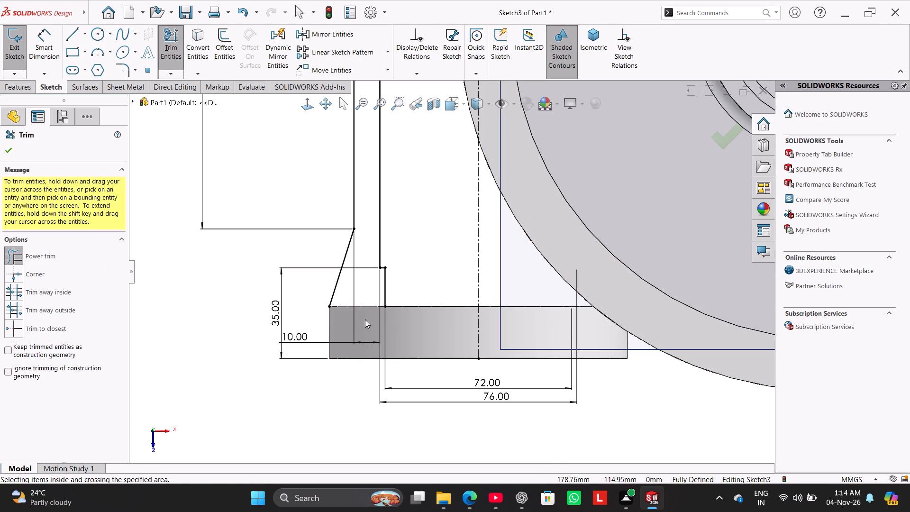
Draw a 20 mm vertical line down from the slanted line's lower end and a 21.5 mm horizontal line along the ring's outer edge.
{"action": "left_click_drag", "start_coordinate": [71, 36], "coordinate": [80, 43]}
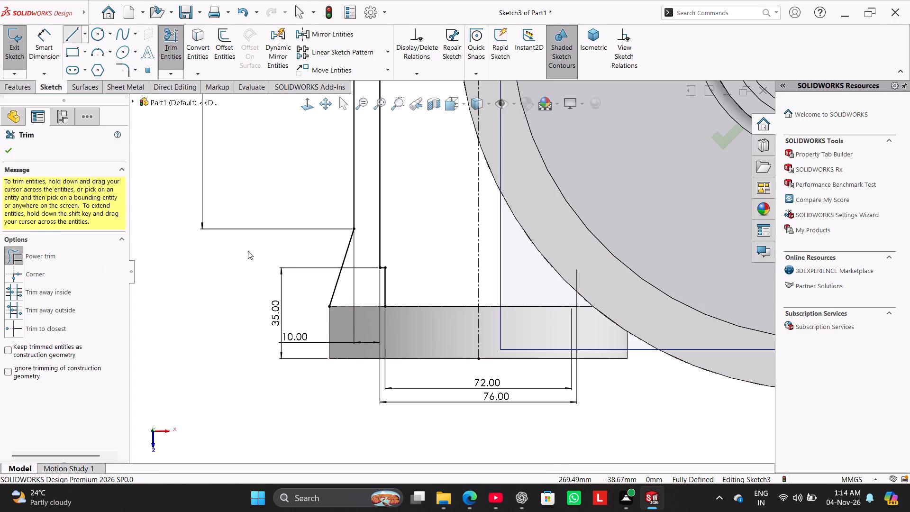
{"action": "left_click", "coordinate": [328, 308]}
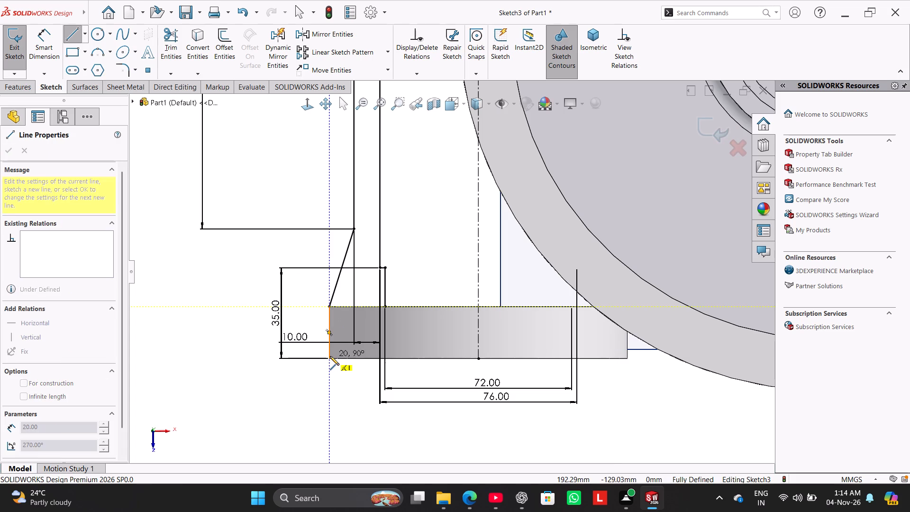
{"action": "left_click", "coordinate": [328, 360]}
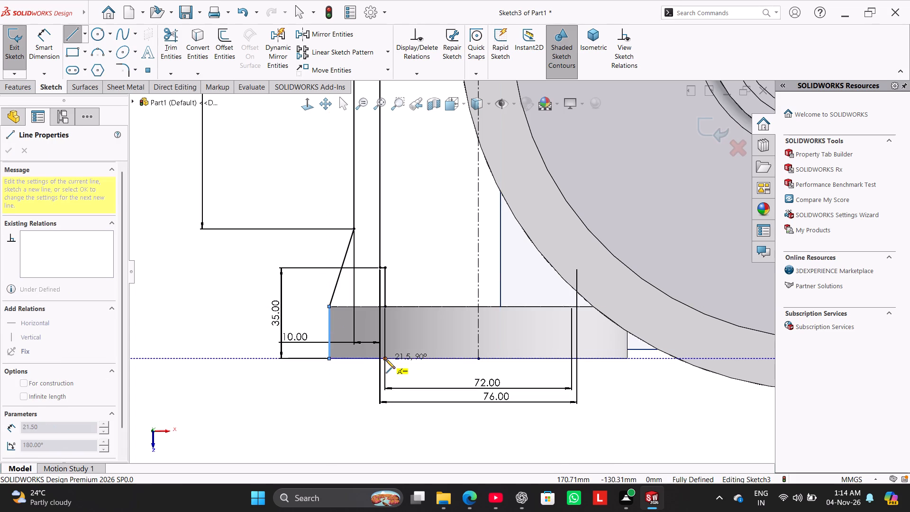
{"action": "left_click", "coordinate": [386, 359]}
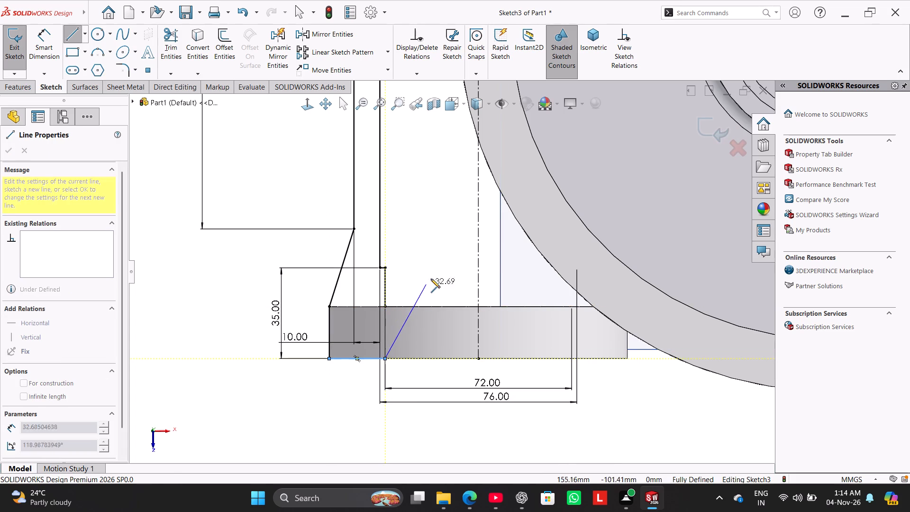
{"action": "right_click", "coordinate": [431, 277]}
{"action": "left_click", "coordinate": [442, 284]}
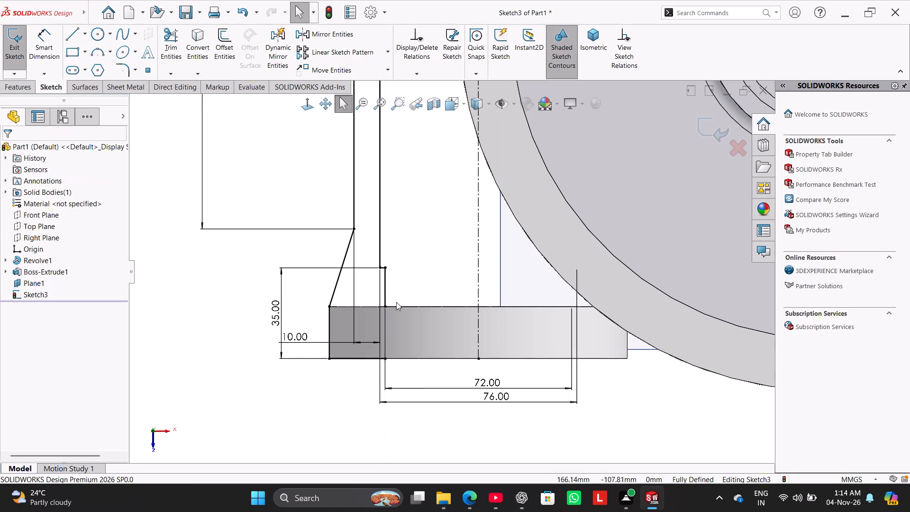
Show the sketch relations and suppress the coincident relation at the short vertical line's lower endpoint.
{"action": "left_click", "coordinate": [623, 42]}
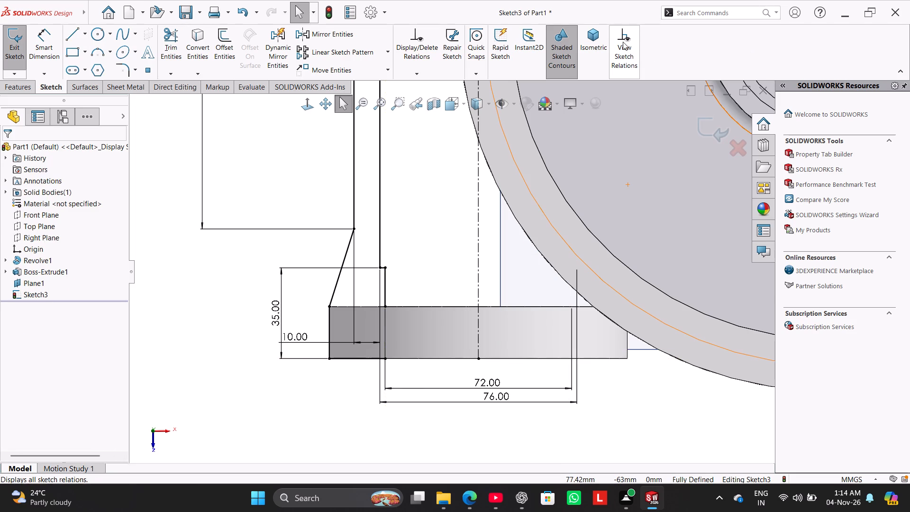
{"action": "right_click", "coordinate": [387, 312]}
{"action": "left_click", "coordinate": [420, 421]}
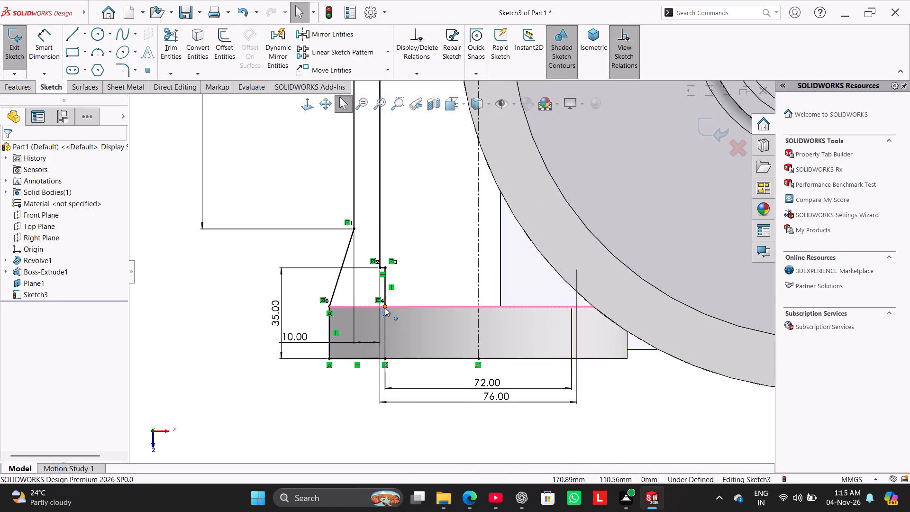
{"action": "right_click", "coordinate": [428, 255]}
{"action": "left_click", "coordinate": [403, 262]}
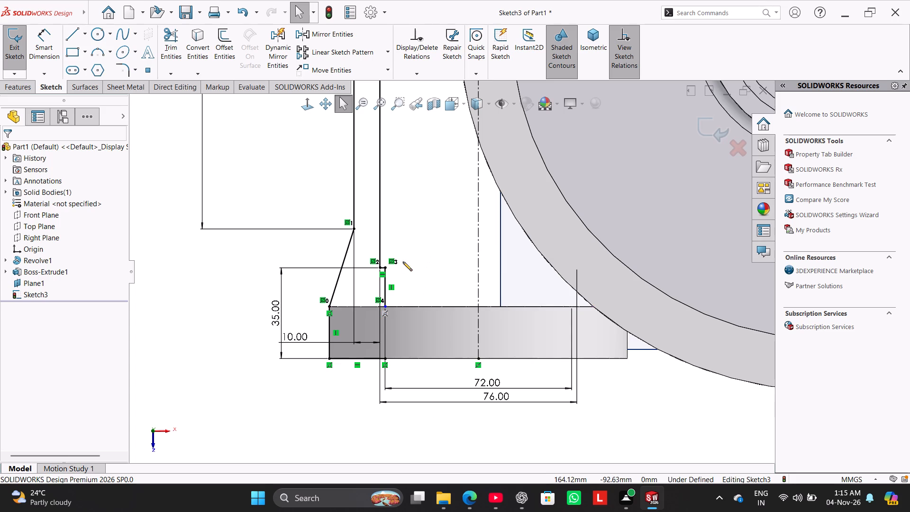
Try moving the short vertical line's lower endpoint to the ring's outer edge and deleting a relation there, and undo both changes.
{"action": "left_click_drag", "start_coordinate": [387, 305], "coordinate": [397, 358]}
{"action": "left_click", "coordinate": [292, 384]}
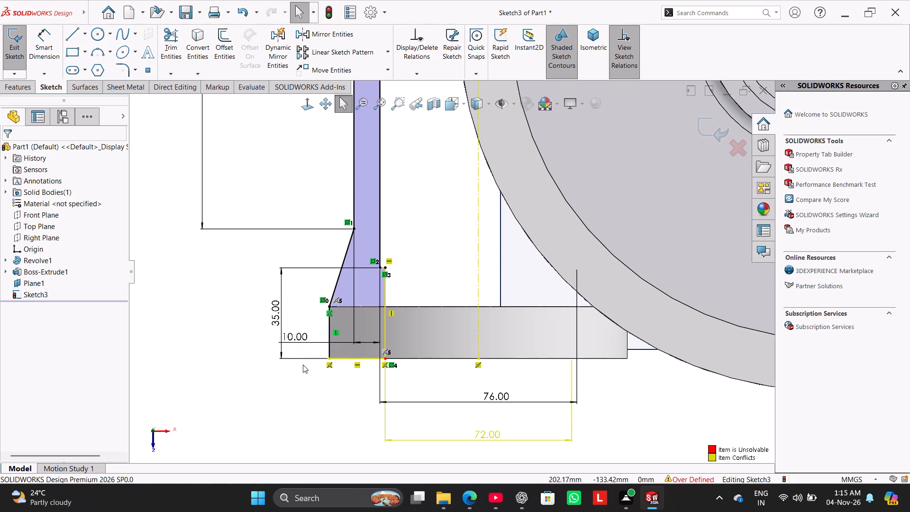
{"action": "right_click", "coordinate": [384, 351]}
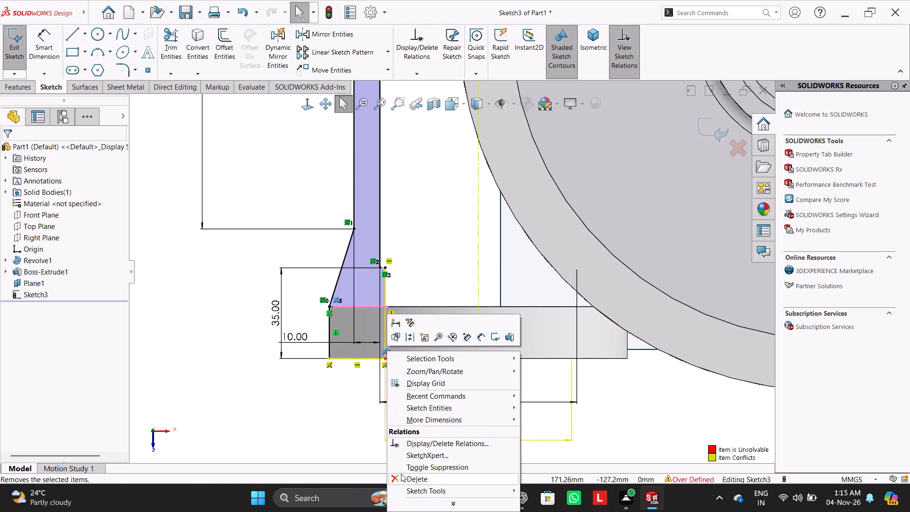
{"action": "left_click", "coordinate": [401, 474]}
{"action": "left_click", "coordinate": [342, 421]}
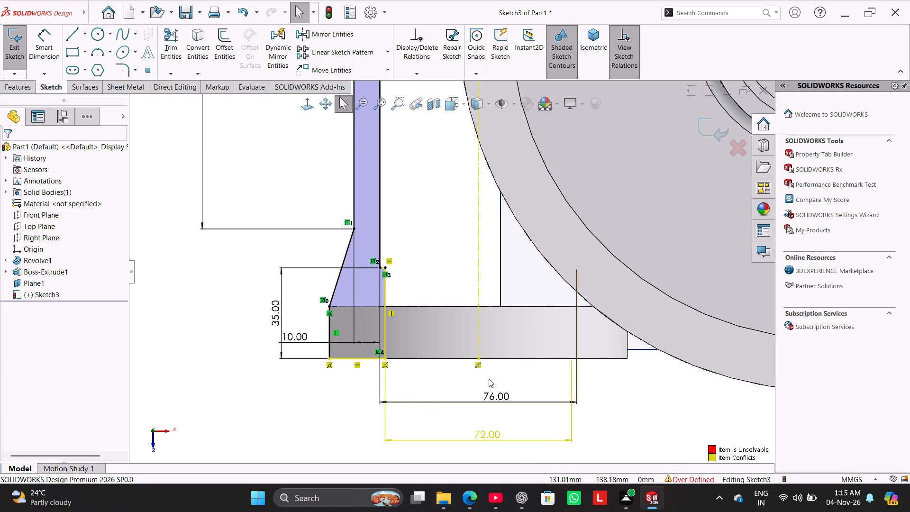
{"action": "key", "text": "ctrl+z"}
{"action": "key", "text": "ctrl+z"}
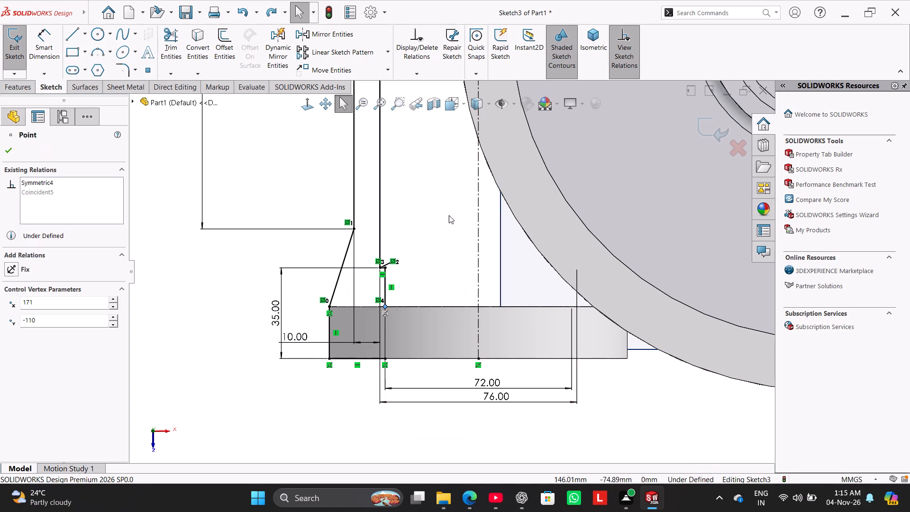
Delete the 72 mm dimension of the short vertical line.
{"action": "left_click", "coordinate": [438, 198]}
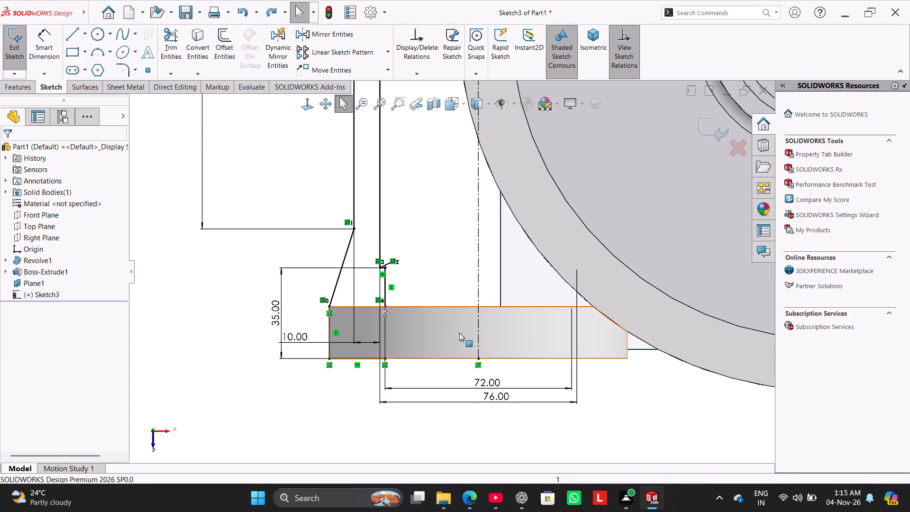
{"action": "right_click", "coordinate": [488, 382]}
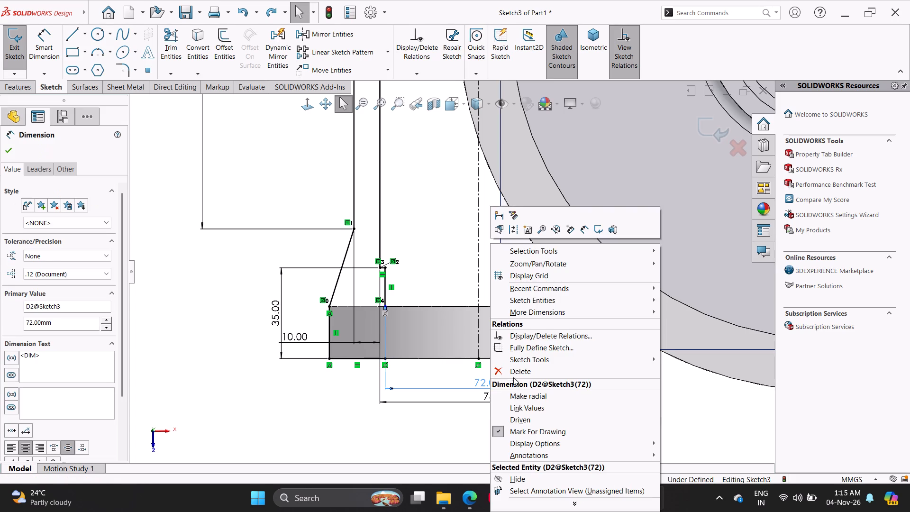
{"action": "left_click", "coordinate": [512, 375]}
{"action": "left_click", "coordinate": [426, 237]}
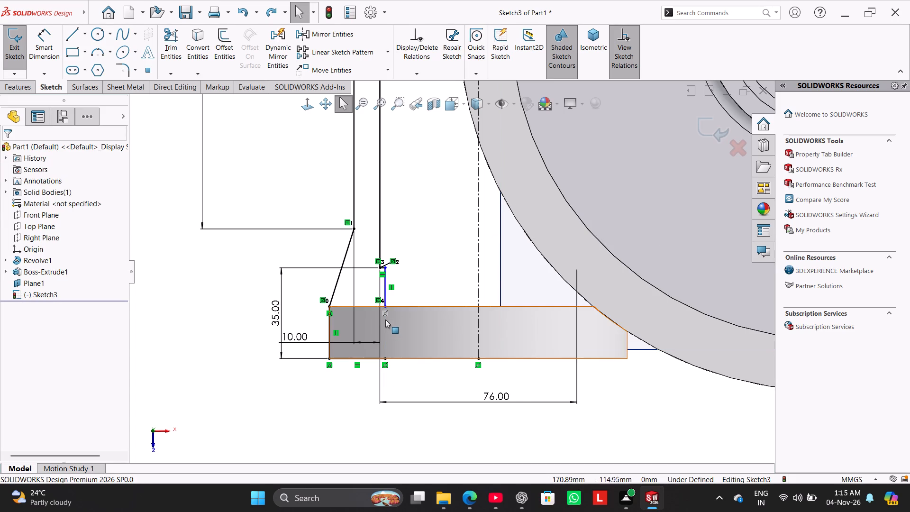
Delete the suppressed coincident relation and extend the short vertical line's lower endpoint to the end of the new horizontal line.
{"action": "right_click", "coordinate": [385, 313]}
{"action": "left_click", "coordinate": [420, 444]}
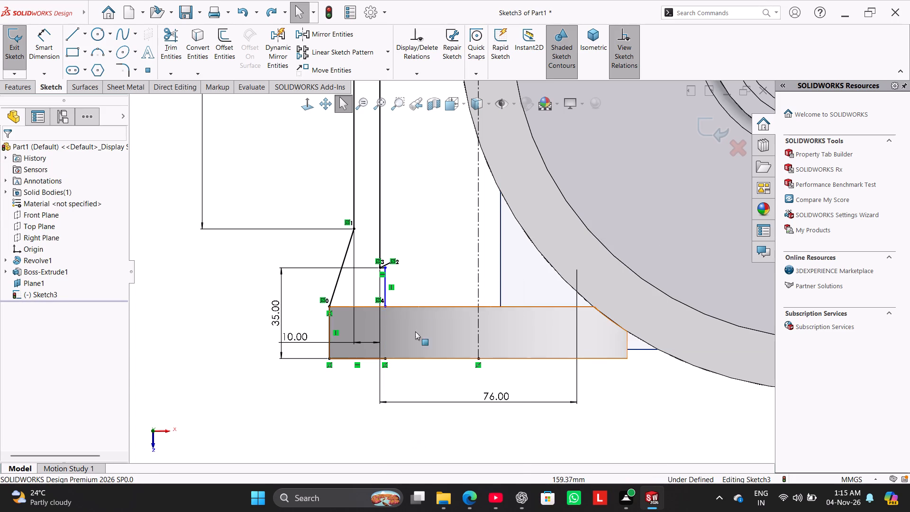
{"action": "left_click_drag", "start_coordinate": [384, 306], "coordinate": [384, 361]}
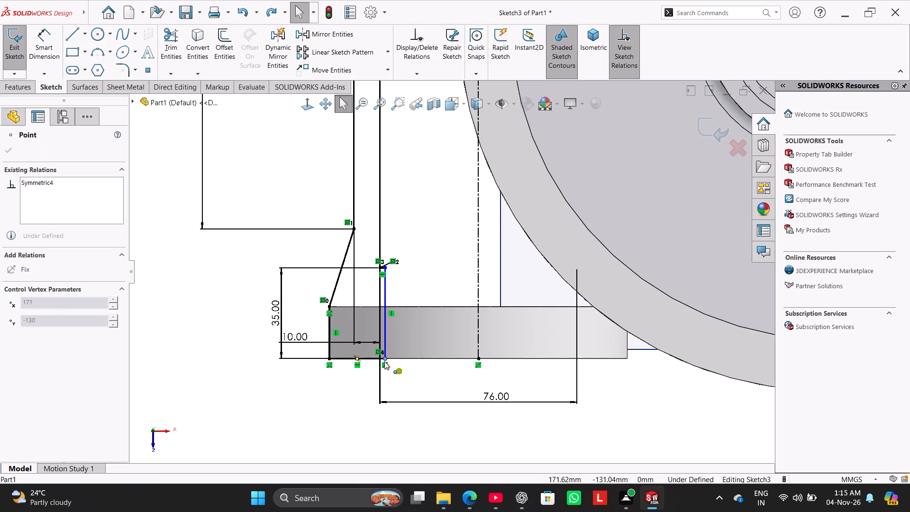
{"action": "left_click_drag", "start_coordinate": [384, 361], "coordinate": [385, 361]}
{"action": "left_click", "coordinate": [344, 394]}
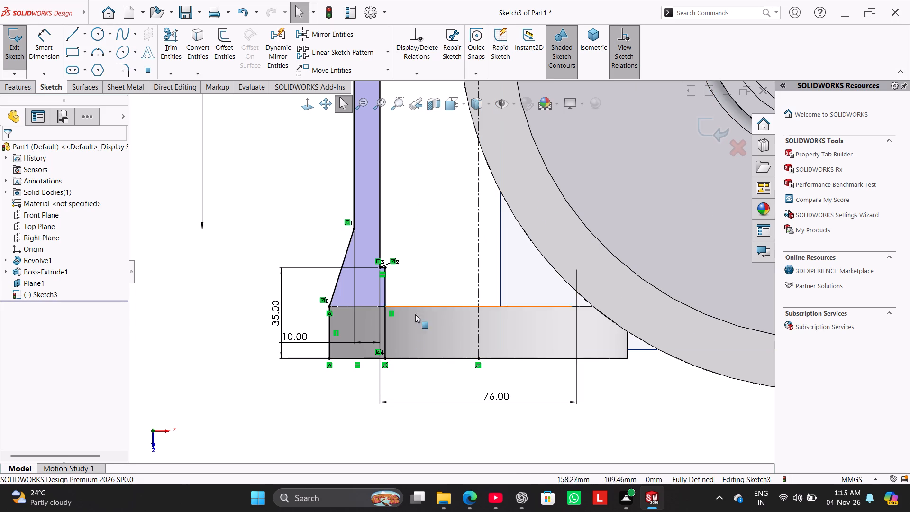
Delete the coincident relation at the new horizontal line's end where it meets the extended vertical line.
{"action": "right_click", "coordinate": [383, 364]}
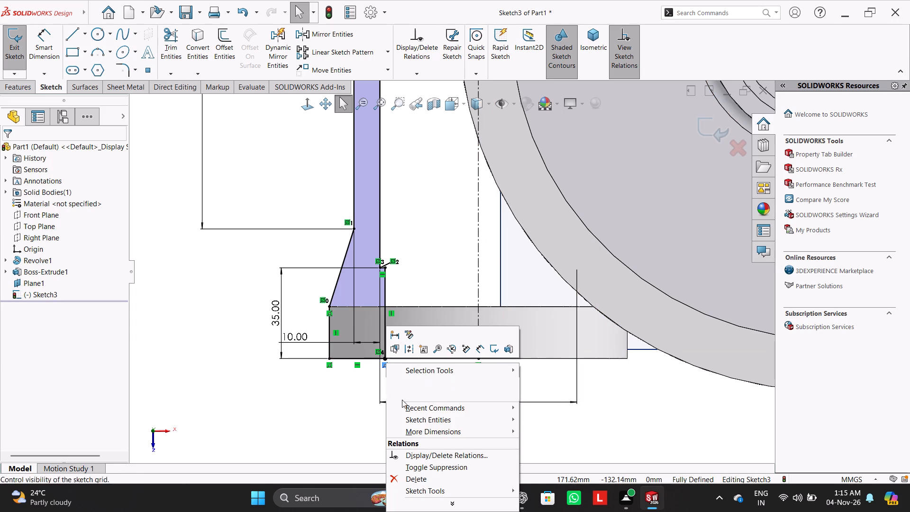
{"action": "left_click", "coordinate": [420, 475]}
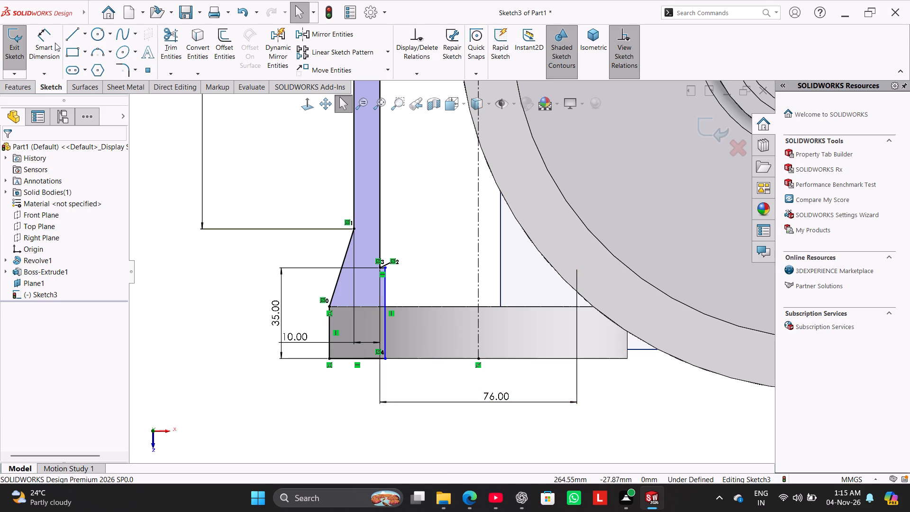
Dimension the extended vertical line about the vertical centerline as a doubled distance of 72 mm.
{"action": "left_click_drag", "start_coordinate": [45, 43], "coordinate": [52, 50]}
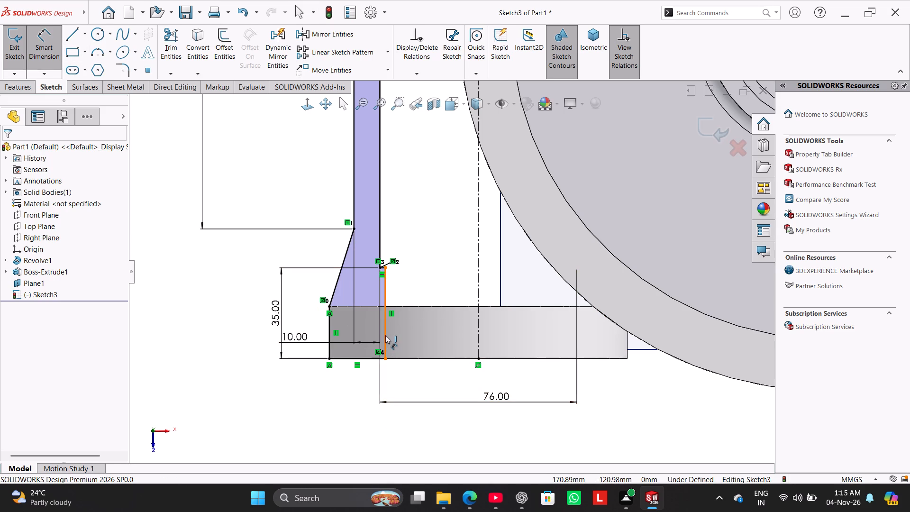
{"action": "left_click", "coordinate": [385, 335]}
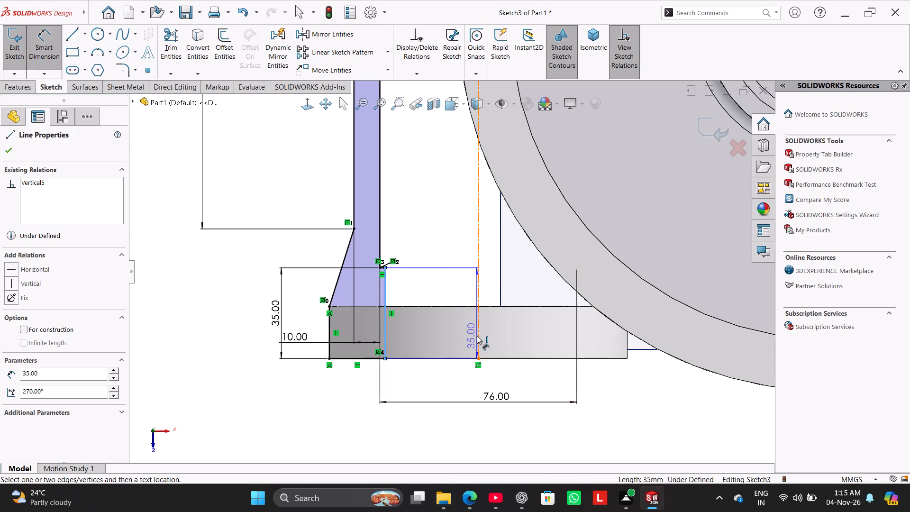
{"action": "left_click", "coordinate": [477, 336]}
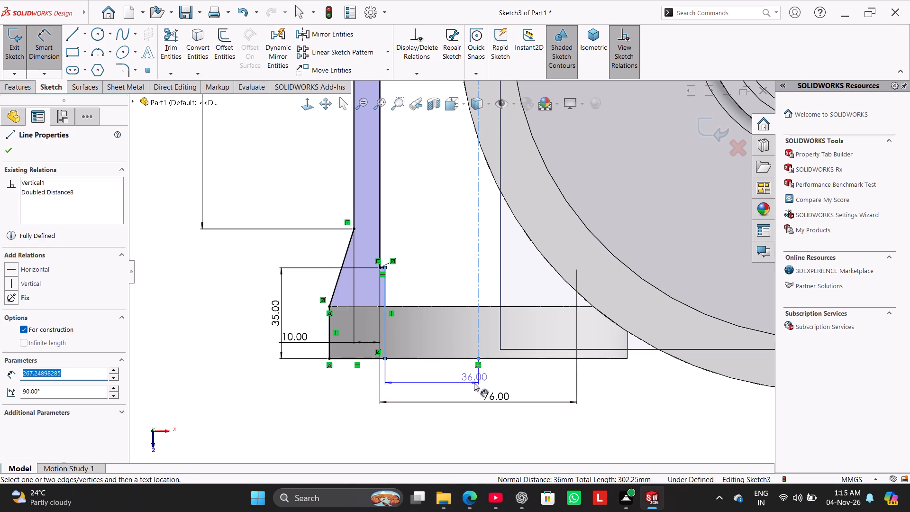
{"action": "left_click", "coordinate": [490, 380]}
{"action": "right_click", "coordinate": [209, 310]}
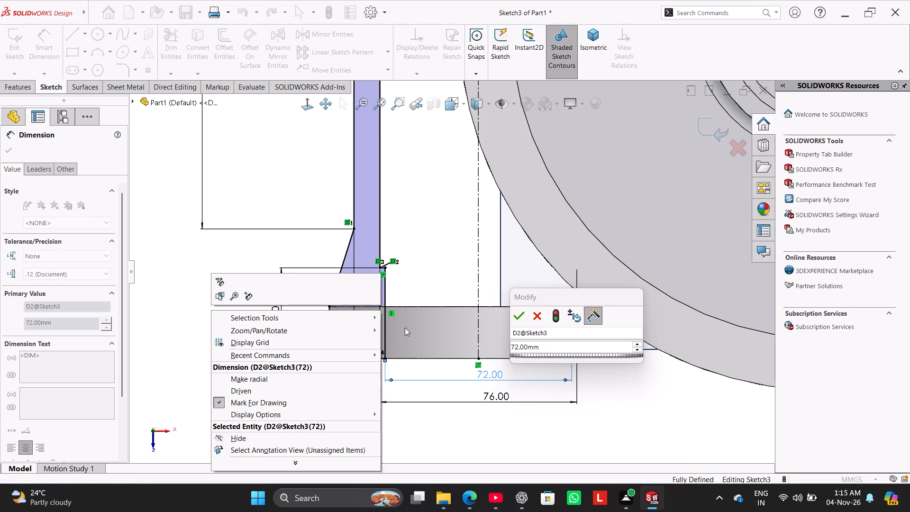
{"action": "left_click", "coordinate": [515, 320]}
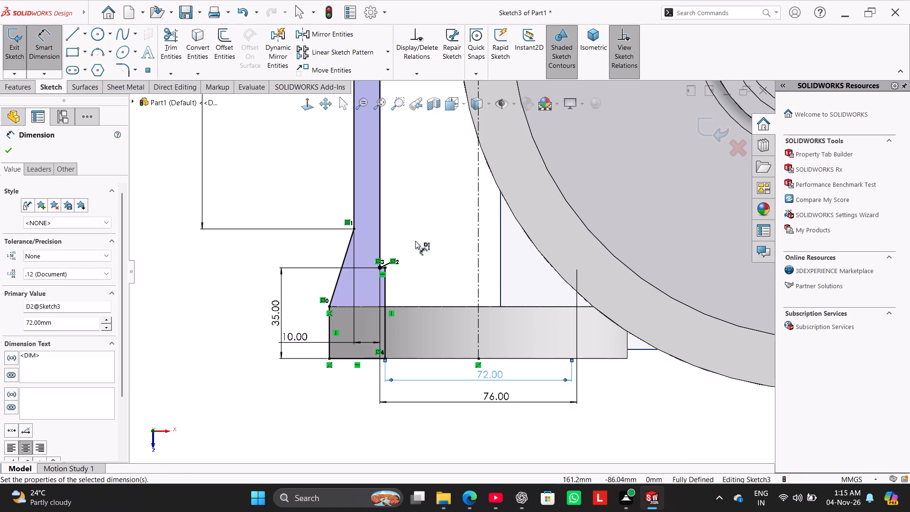
{"action": "scroll", "coordinate": [427, 231], "scroll_direction": "up", "scroll_amount": 6}
{"action": "scroll", "coordinate": [452, 143], "scroll_direction": "up", "scroll_amount": 2}
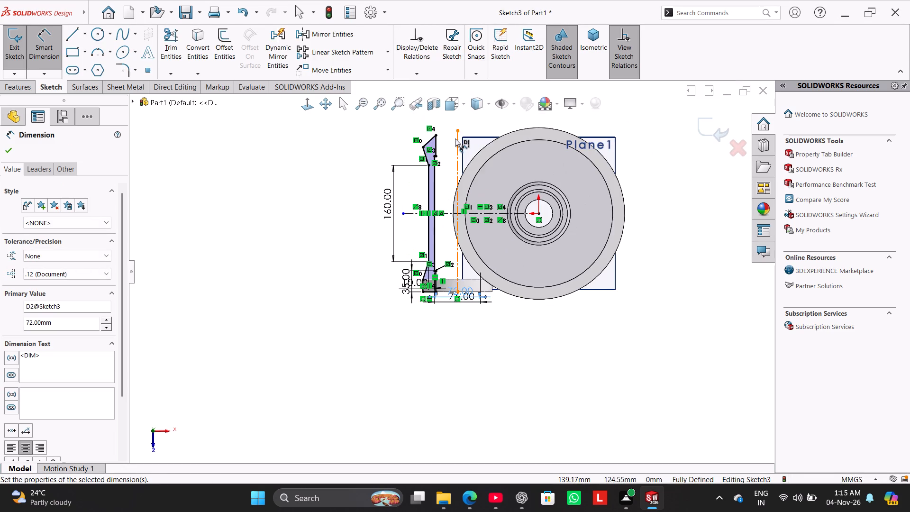
{"action": "scroll", "coordinate": [455, 135], "scroll_direction": "down", "scroll_amount": 6}
{"action": "right_click", "coordinate": [250, 175]}
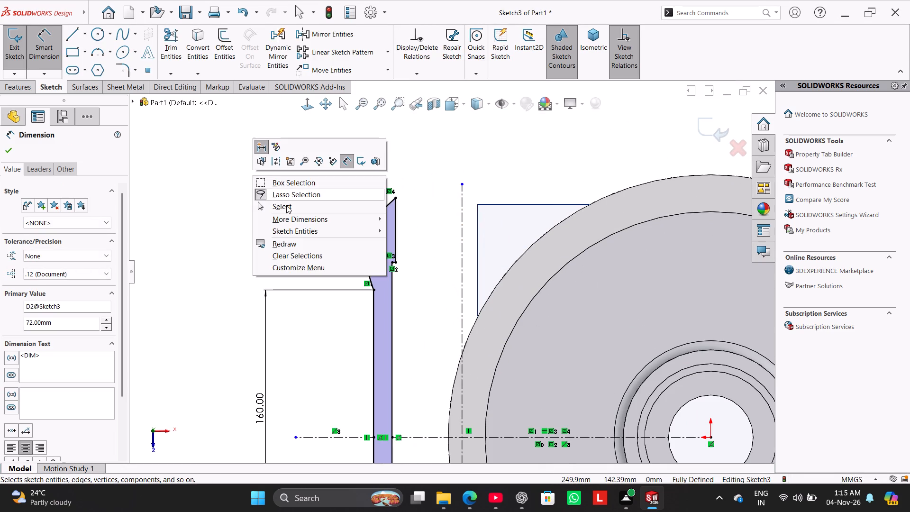
{"action": "left_click", "coordinate": [286, 205]}
Mirror the lower end's two vertical lines and bottom horizontal line about the horizontal centerline to the profile's upper end.
{"action": "scroll", "coordinate": [311, 318], "scroll_direction": "up", "scroll_amount": 4}
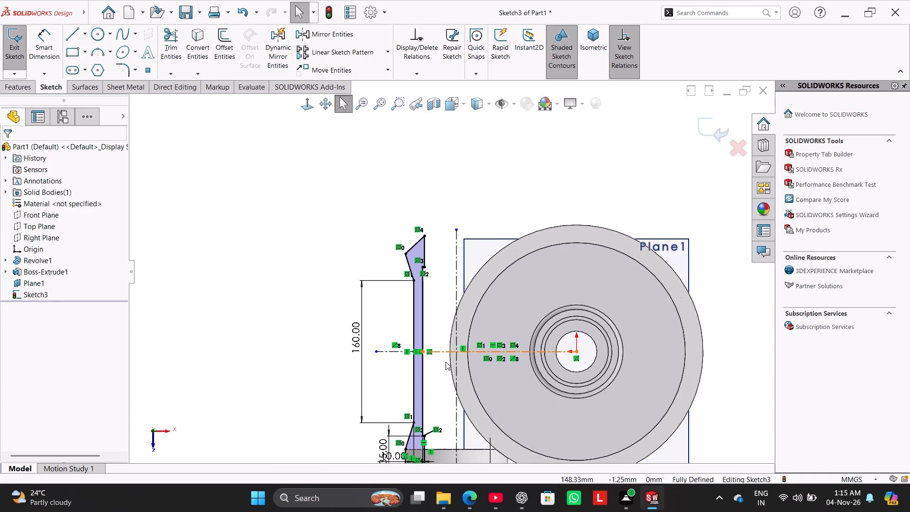
{"action": "scroll", "coordinate": [448, 385], "scroll_direction": "up", "scroll_amount": 2}
{"action": "scroll", "coordinate": [448, 385], "scroll_direction": "down", "scroll_amount": 5}
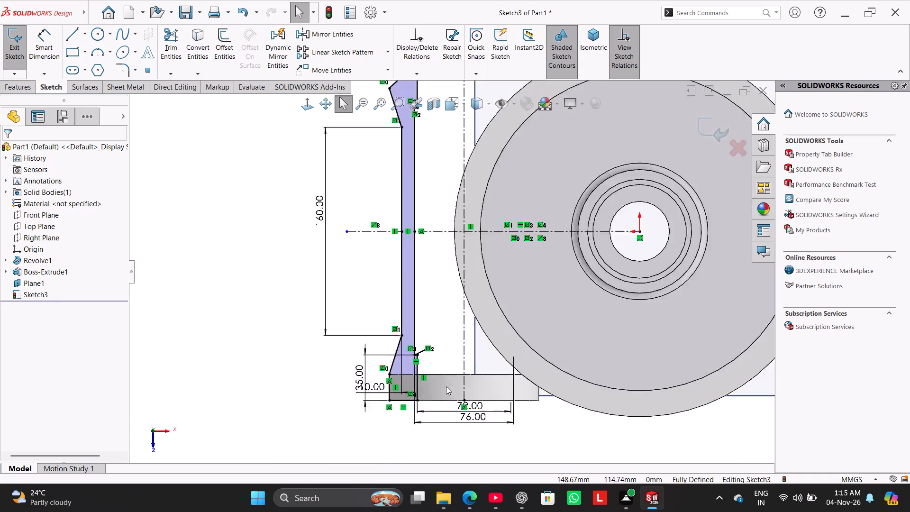
{"action": "scroll", "coordinate": [446, 386], "scroll_direction": "down", "scroll_amount": 4}
{"action": "left_click", "coordinate": [383, 323], "text": "ctrl"}
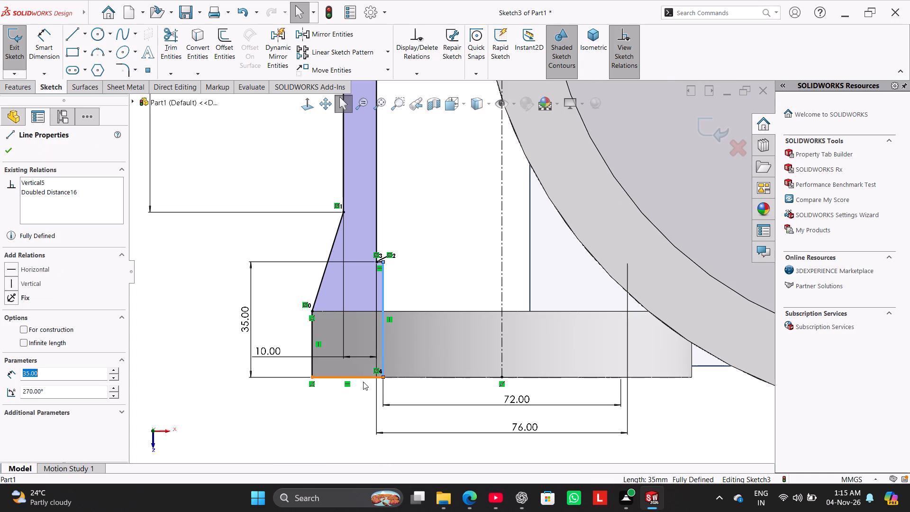
{"action": "left_click", "coordinate": [355, 377], "text": "ctrl"}
{"action": "left_click", "coordinate": [312, 341], "text": "ctrl"}
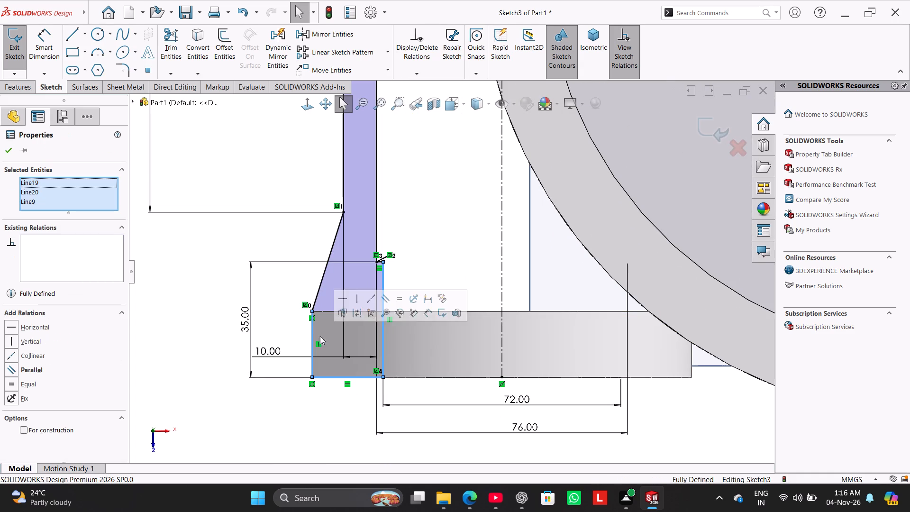
{"action": "scroll", "coordinate": [392, 196], "scroll_direction": "up", "scroll_amount": 3}
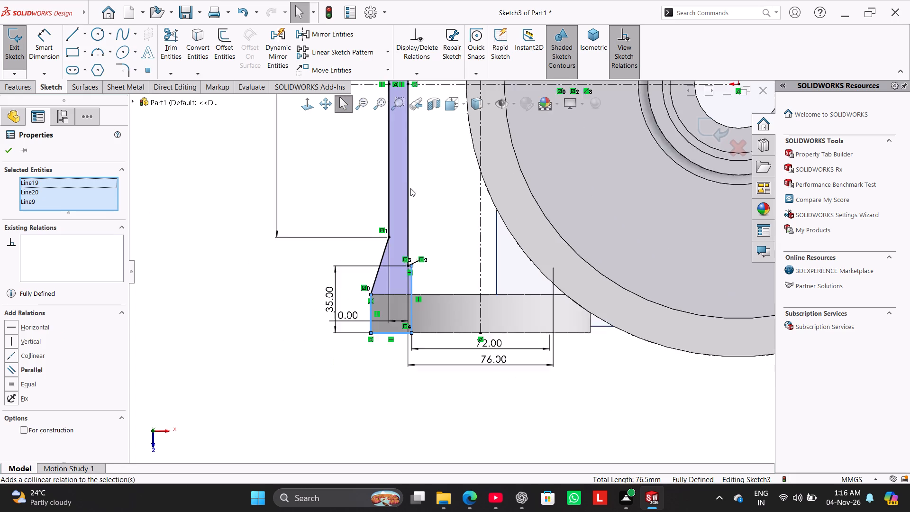
{"action": "scroll", "coordinate": [410, 188], "scroll_direction": "up", "scroll_amount": 2}
{"action": "left_click", "coordinate": [446, 140], "text": "ctrl"}
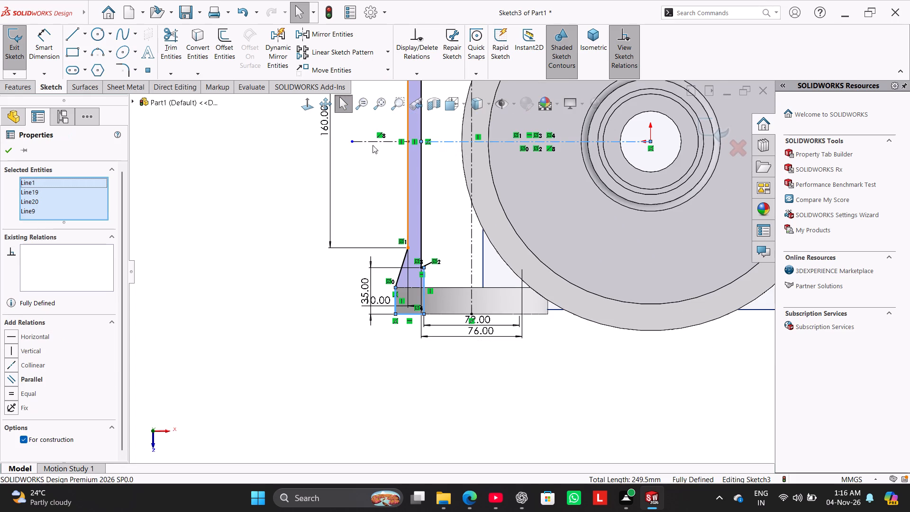
{"action": "left_click", "coordinate": [335, 38]}
{"action": "scroll", "coordinate": [409, 170], "scroll_direction": "up", "scroll_amount": 2}
{"action": "scroll", "coordinate": [467, 135], "scroll_direction": "up", "scroll_amount": 2}
{"action": "scroll", "coordinate": [466, 133], "scroll_direction": "down", "scroll_amount": 4}
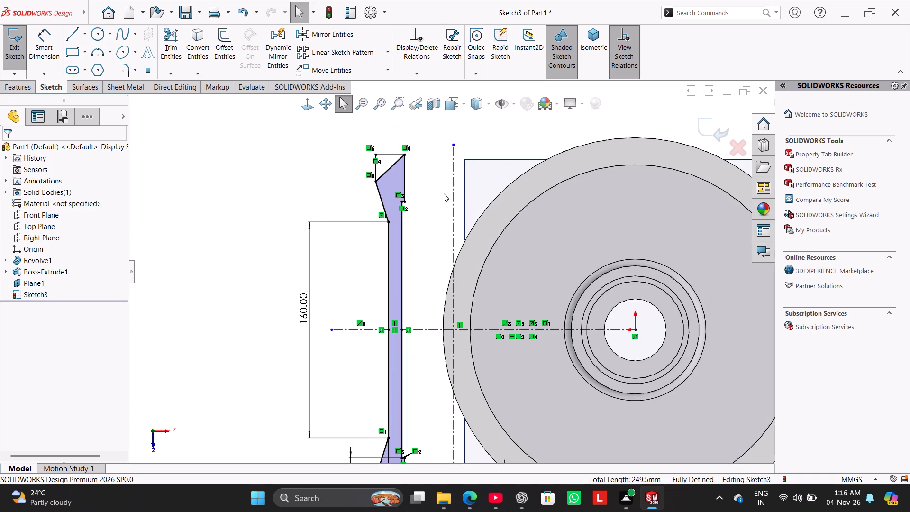
Trim away the horizontal centerline's outer end where it extends past the arm profile.
{"action": "left_click", "coordinate": [173, 34]}
{"action": "left_click_drag", "start_coordinate": [339, 287], "coordinate": [343, 315]}
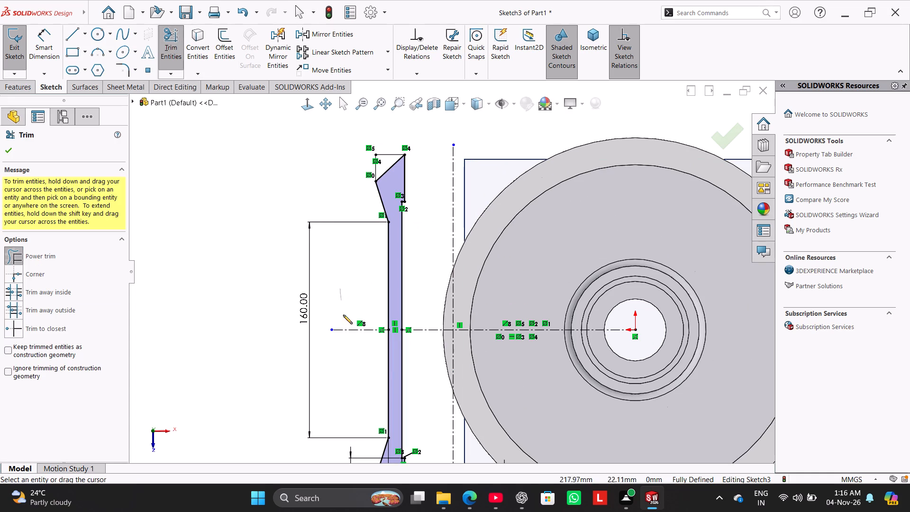
{"action": "left_click_drag", "start_coordinate": [343, 315], "coordinate": [337, 338]}
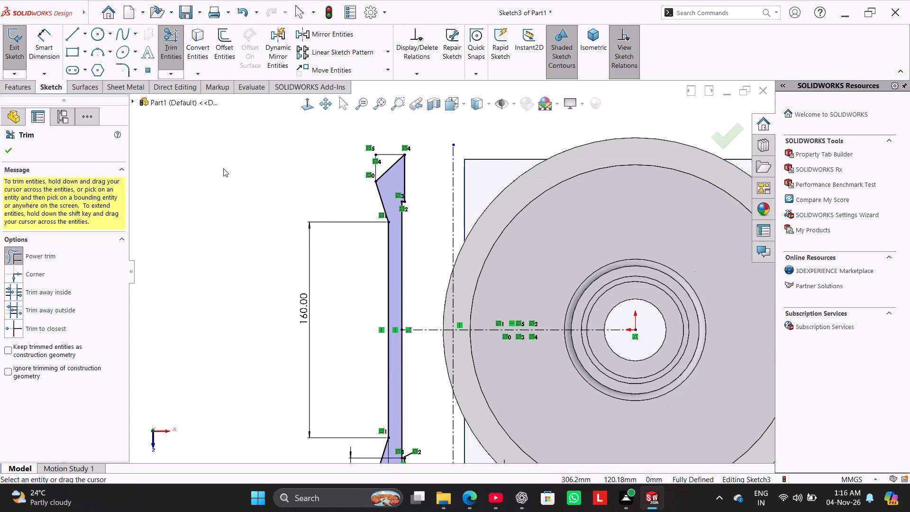
{"action": "right_click", "coordinate": [212, 165]}
{"action": "left_click", "coordinate": [230, 197]}
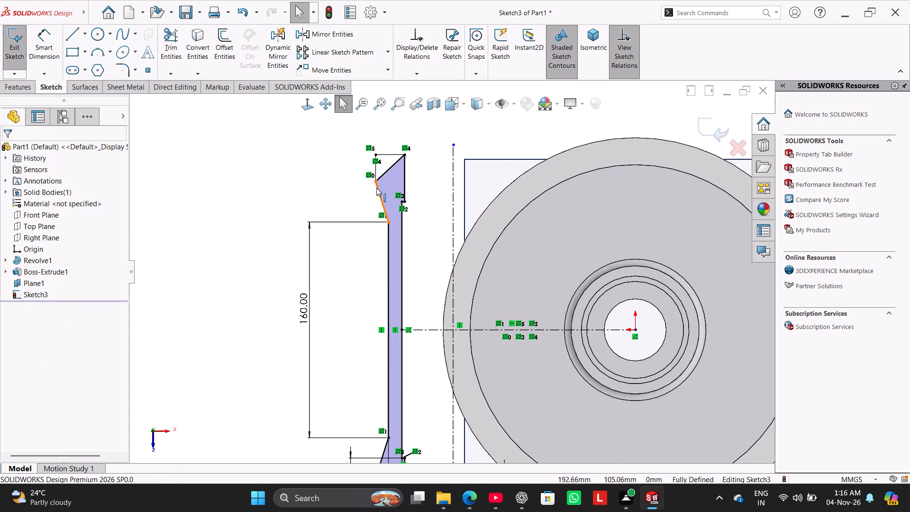
Trim away the diagonal line across the profile's upper end.
{"action": "left_click", "coordinate": [168, 41]}
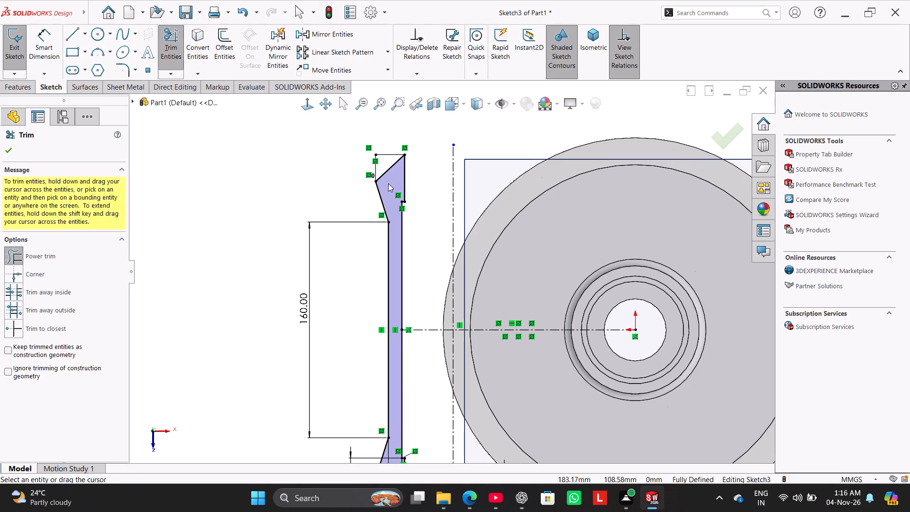
{"action": "left_click_drag", "start_coordinate": [388, 183], "coordinate": [391, 165]}
{"action": "right_click", "coordinate": [241, 175]}
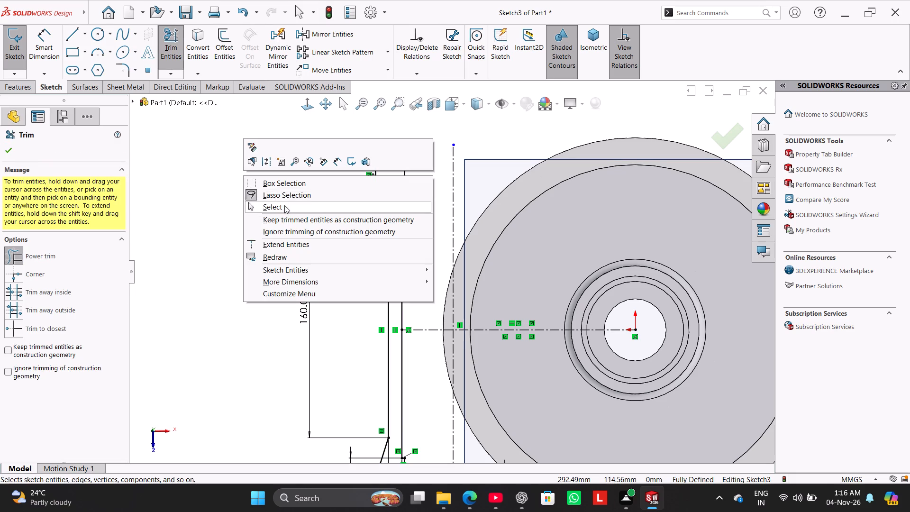
{"action": "left_click", "coordinate": [284, 205]}
Examine the mirrored profile's upper and lower ends and their small stepped corners.
{"action": "scroll", "coordinate": [419, 191], "scroll_direction": "down", "scroll_amount": 7}
{"action": "scroll", "coordinate": [418, 215], "scroll_direction": "up", "scroll_amount": 4}
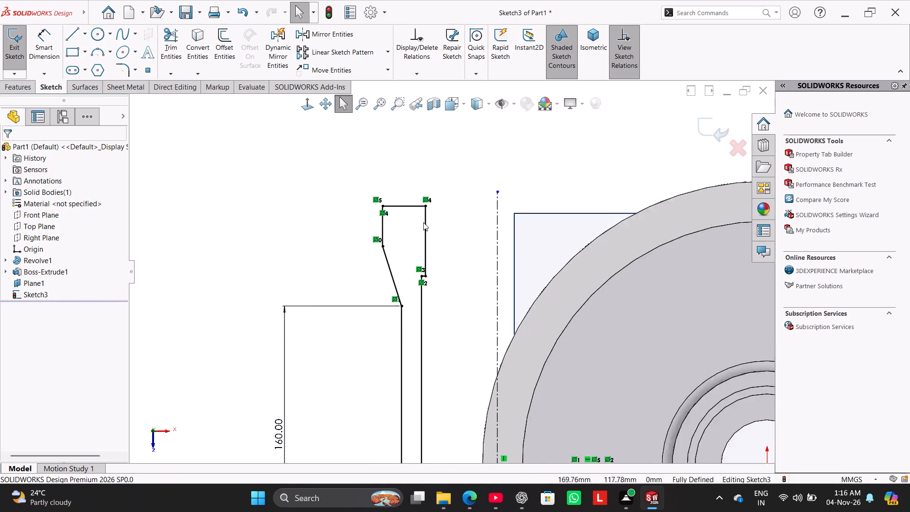
{"action": "scroll", "coordinate": [423, 222], "scroll_direction": "up", "scroll_amount": 9}
{"action": "scroll", "coordinate": [457, 342], "scroll_direction": "down", "scroll_amount": 5}
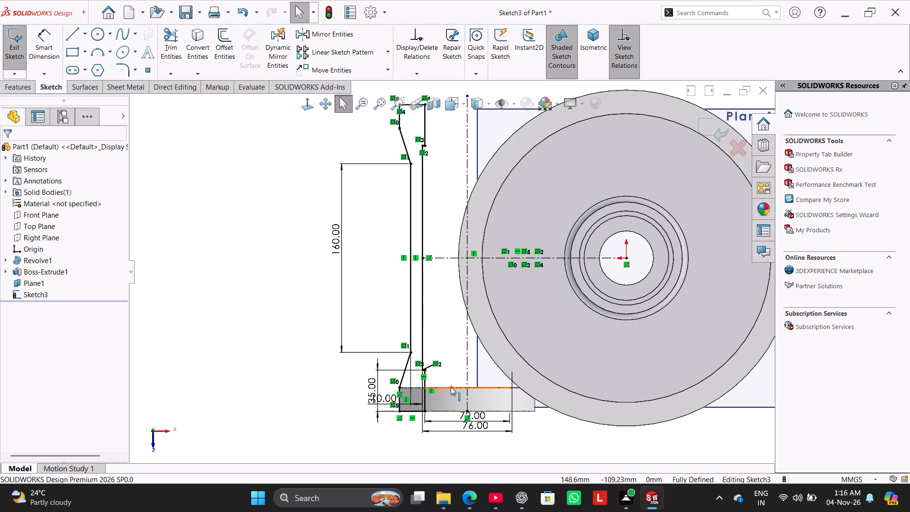
{"action": "scroll", "coordinate": [448, 385], "scroll_direction": "up", "scroll_amount": 1}
{"action": "scroll", "coordinate": [445, 374], "scroll_direction": "down", "scroll_amount": 7}
{"action": "scroll", "coordinate": [422, 291], "scroll_direction": "down", "scroll_amount": 3}
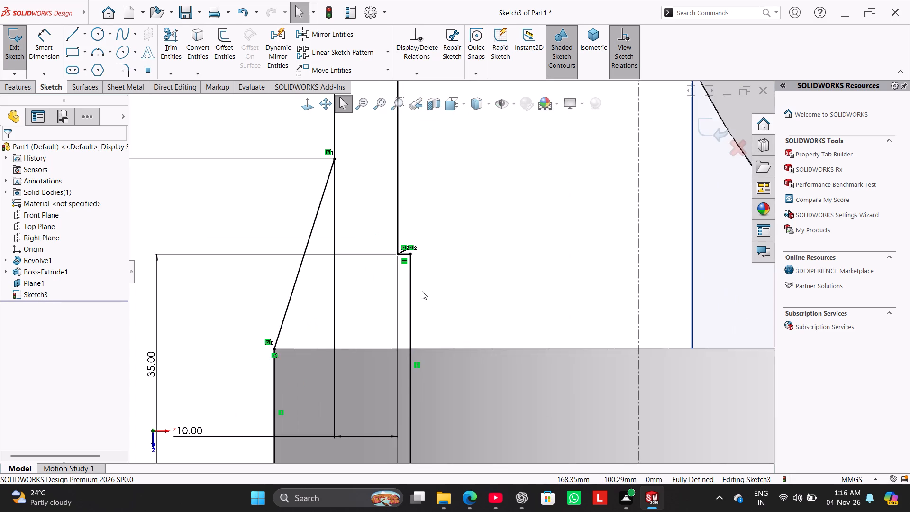
{"action": "scroll", "coordinate": [422, 291], "scroll_direction": "up", "scroll_amount": 3}
{"action": "scroll", "coordinate": [424, 291], "scroll_direction": "down", "scroll_amount": 4}
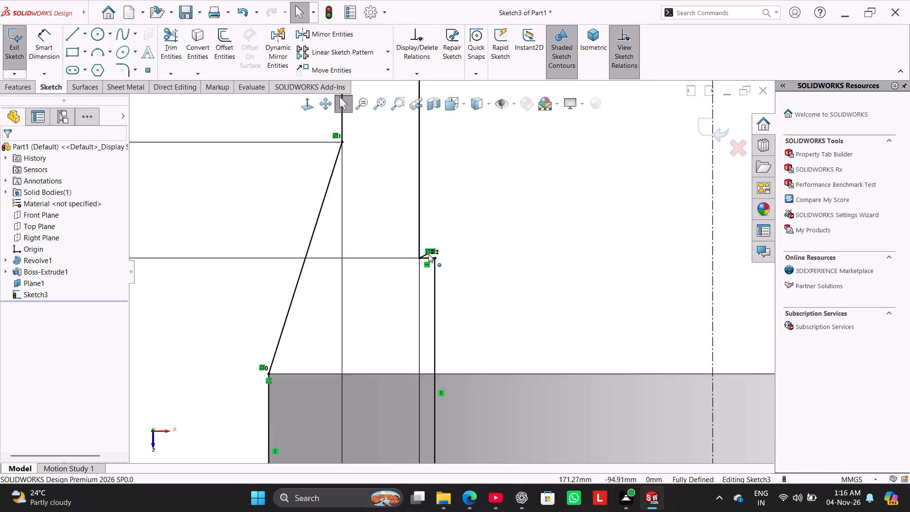
{"action": "scroll", "coordinate": [428, 254], "scroll_direction": "down", "scroll_amount": 8}
{"action": "scroll", "coordinate": [445, 280], "scroll_direction": "up", "scroll_amount": 16}
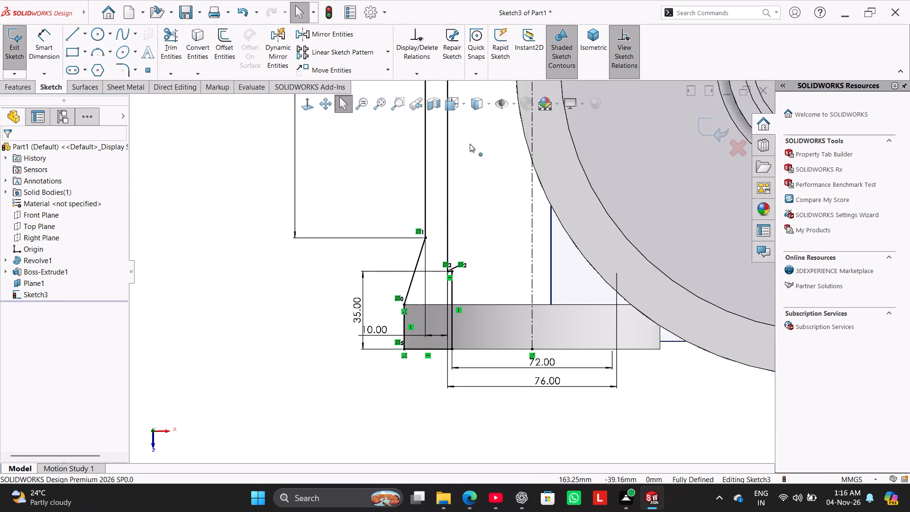
{"action": "scroll", "coordinate": [470, 144], "scroll_direction": "up", "scroll_amount": 8}
{"action": "scroll", "coordinate": [472, 165], "scroll_direction": "down", "scroll_amount": 7}
{"action": "scroll", "coordinate": [429, 267], "scroll_direction": "down", "scroll_amount": 4}
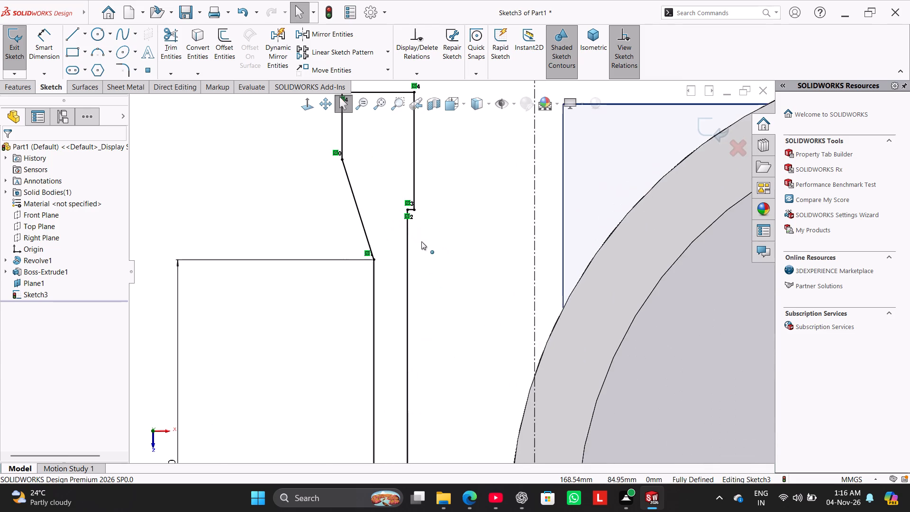
{"action": "scroll", "coordinate": [421, 226], "scroll_direction": "up", "scroll_amount": 8}
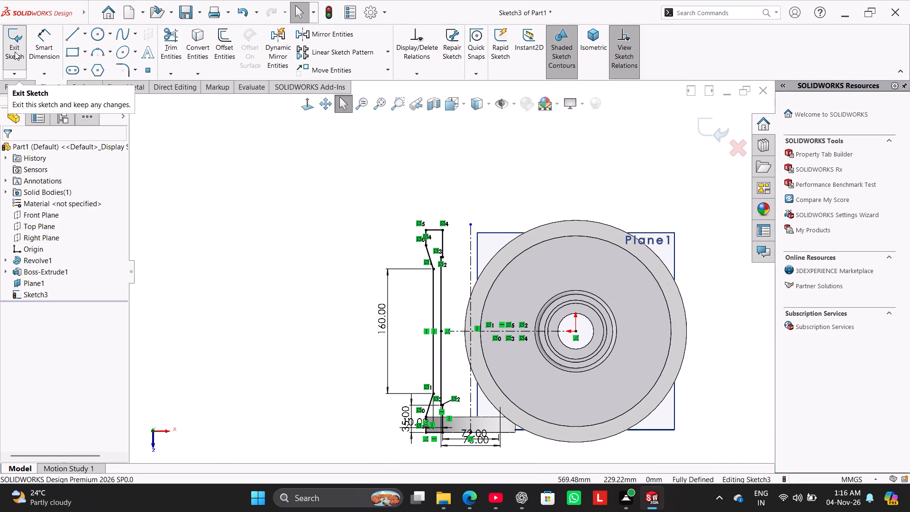
Revolve the closed arm profile region 360 degrees about the vertical centerline, merging the result with the body.
{"action": "left_click", "coordinate": [17, 85]}
{"action": "left_click", "coordinate": [65, 62]}
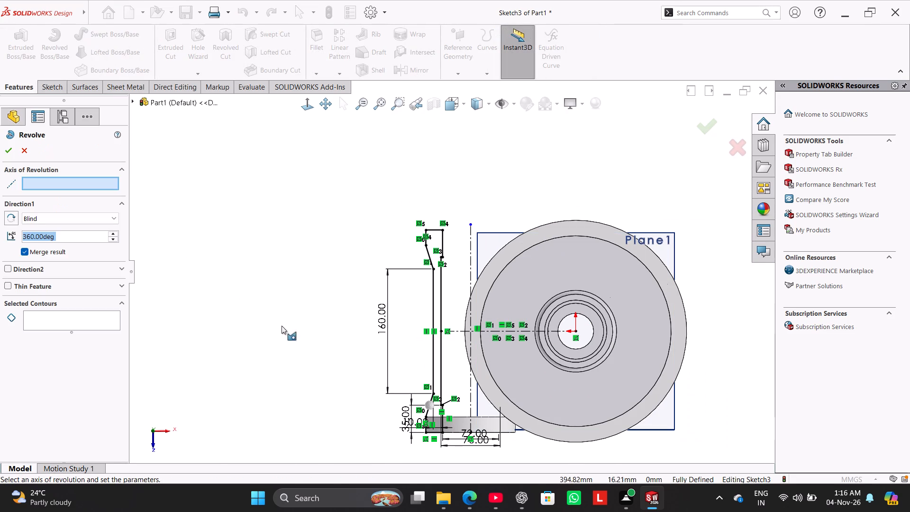
{"action": "left_click", "coordinate": [470, 270]}
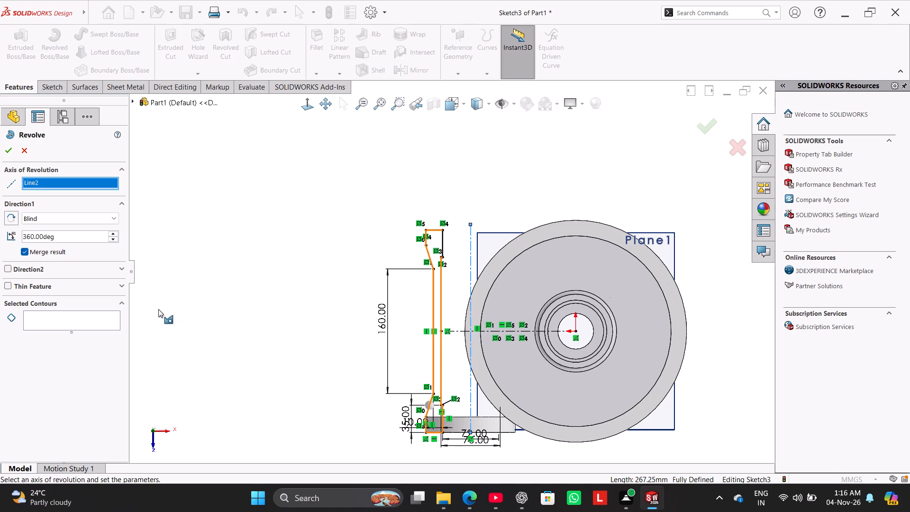
{"action": "left_click", "coordinate": [92, 317]}
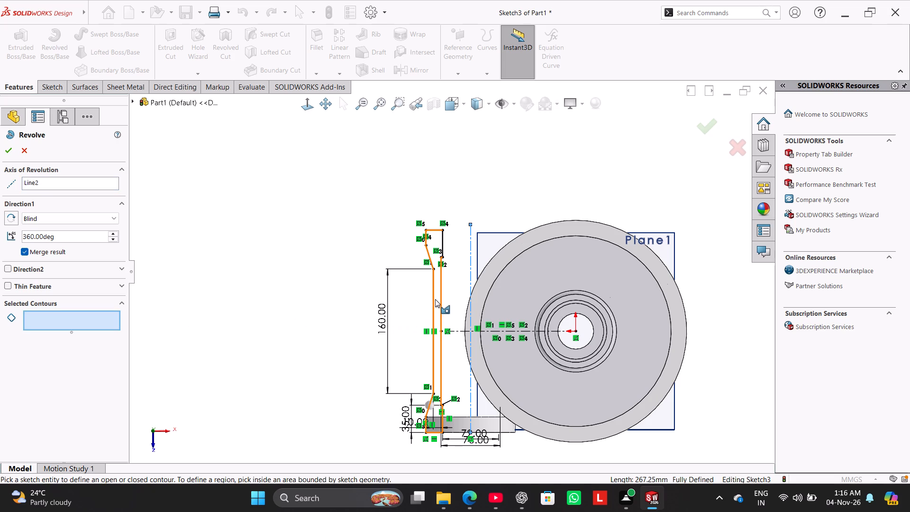
{"action": "left_click", "coordinate": [437, 297]}
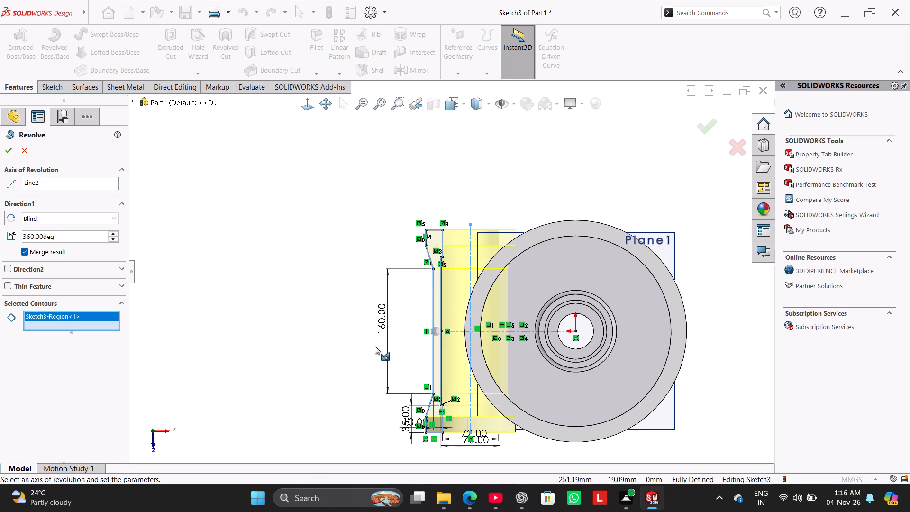
{"action": "left_click", "coordinate": [9, 149]}
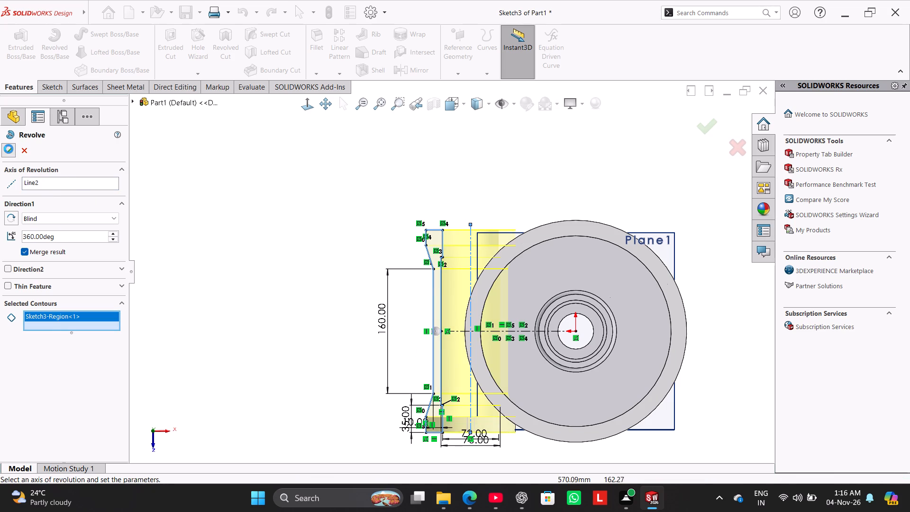
Inspect the revolved sleeve and its junction with the large ring from several angles, ending in the isometric view.
{"action": "left_click", "coordinate": [258, 220]}
{"action": "middle_click_drag", "start_coordinate": [277, 265], "coordinate": [256, 315]}
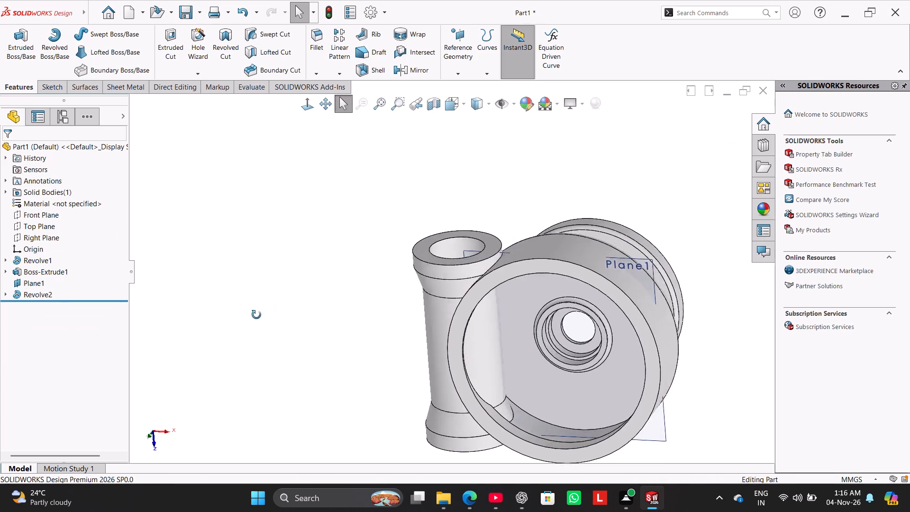
{"action": "middle_click_drag", "start_coordinate": [256, 315], "coordinate": [272, 185]}
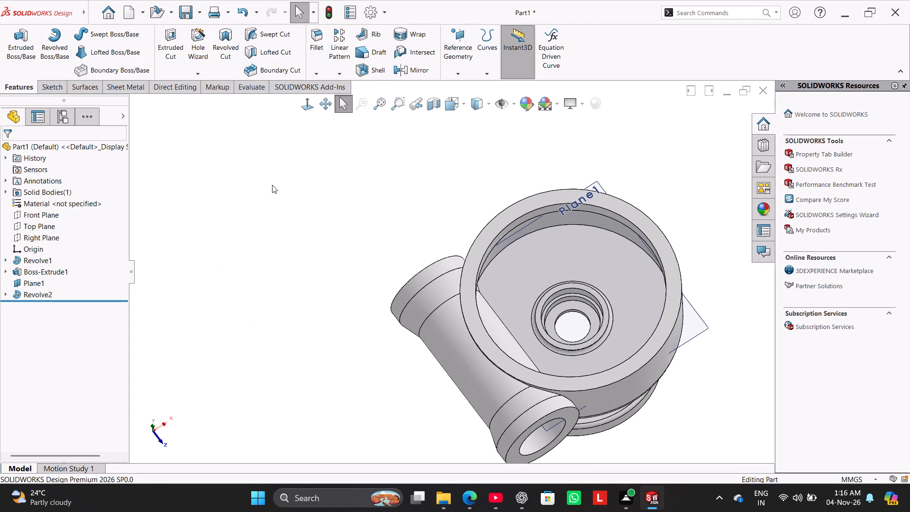
{"action": "middle_click_drag", "start_coordinate": [272, 270], "coordinate": [240, 324]}
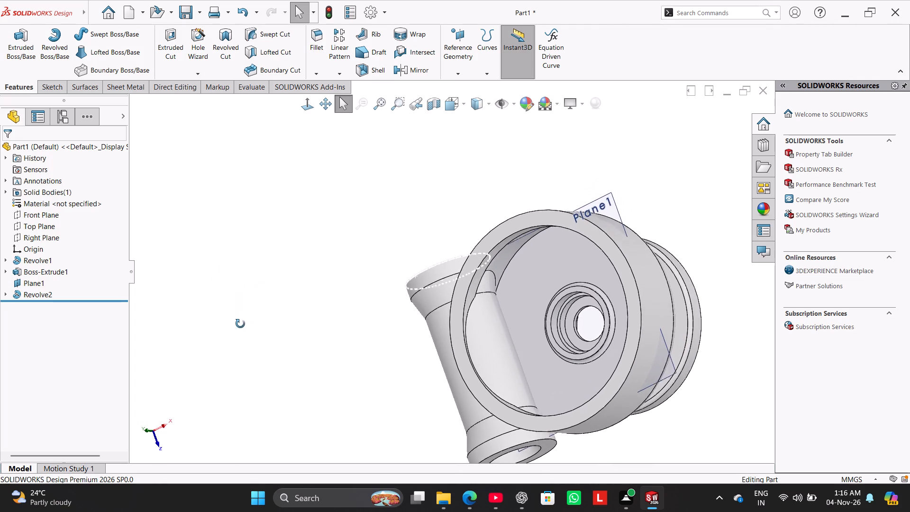
{"action": "middle_click_drag", "start_coordinate": [240, 324], "coordinate": [241, 327]}
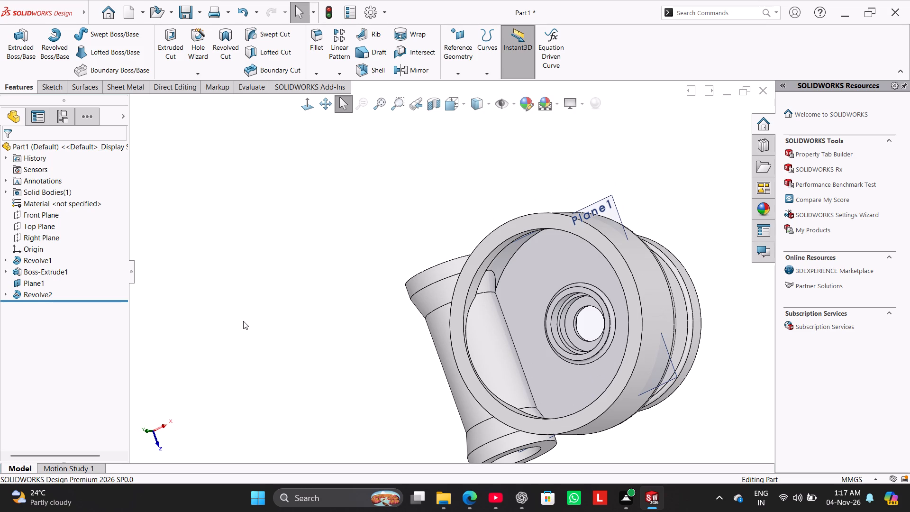
{"action": "right_click_drag", "start_coordinate": [224, 316], "coordinate": [403, 180]}
{"action": "left_click", "coordinate": [270, 237]}
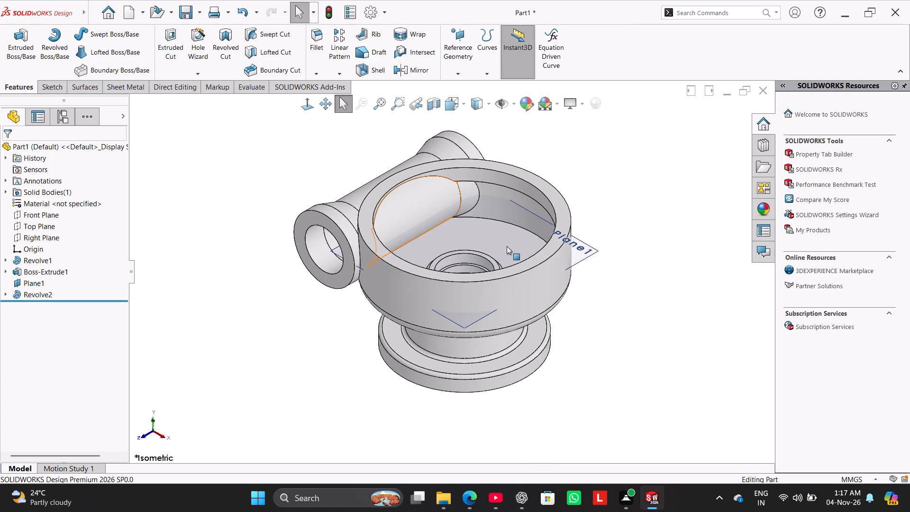
Hide the reference plane Plane1.
{"action": "left_click", "coordinate": [583, 247]}
{"action": "left_click", "coordinate": [639, 220]}
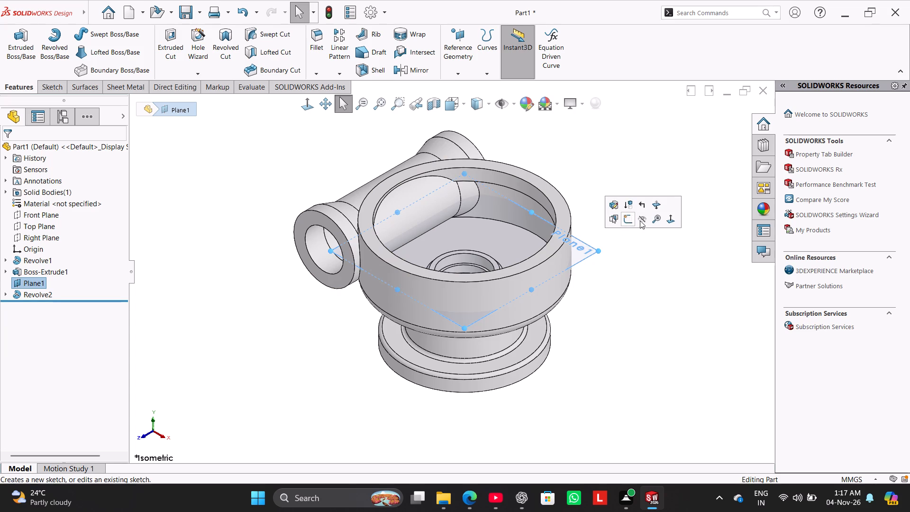
{"action": "left_click", "coordinate": [604, 181]}
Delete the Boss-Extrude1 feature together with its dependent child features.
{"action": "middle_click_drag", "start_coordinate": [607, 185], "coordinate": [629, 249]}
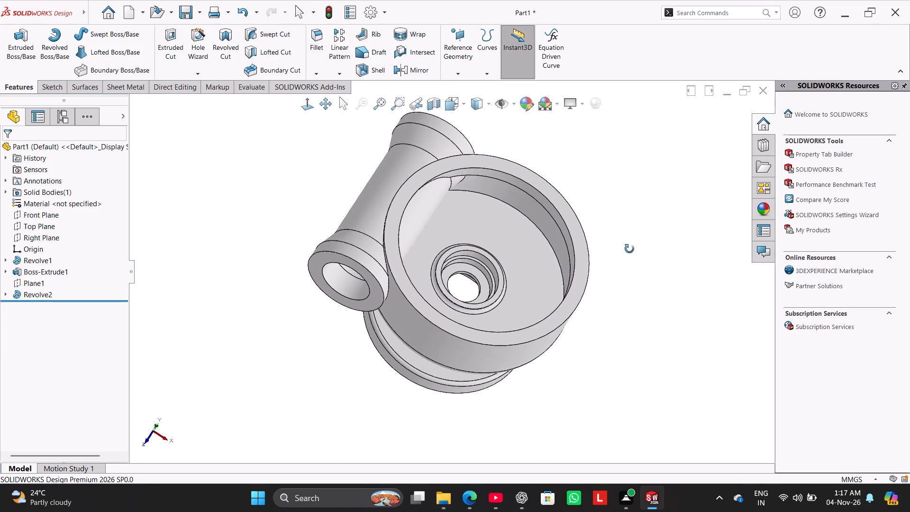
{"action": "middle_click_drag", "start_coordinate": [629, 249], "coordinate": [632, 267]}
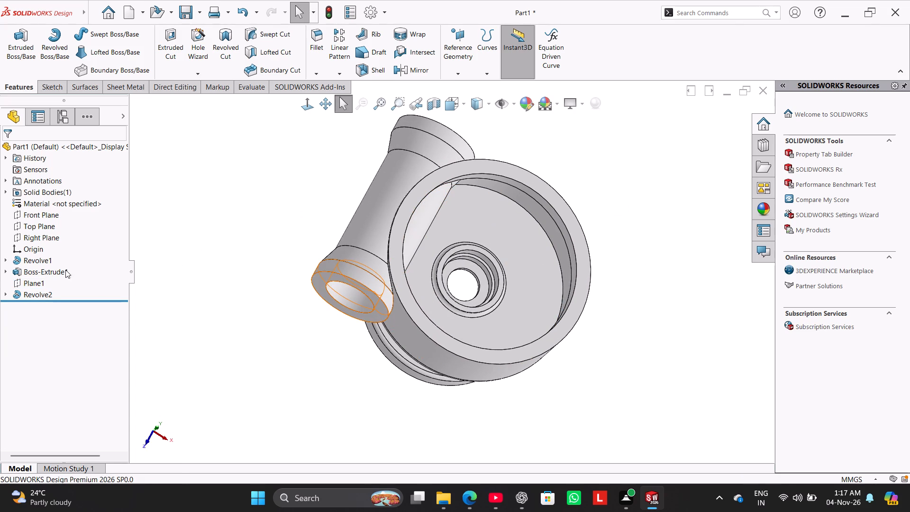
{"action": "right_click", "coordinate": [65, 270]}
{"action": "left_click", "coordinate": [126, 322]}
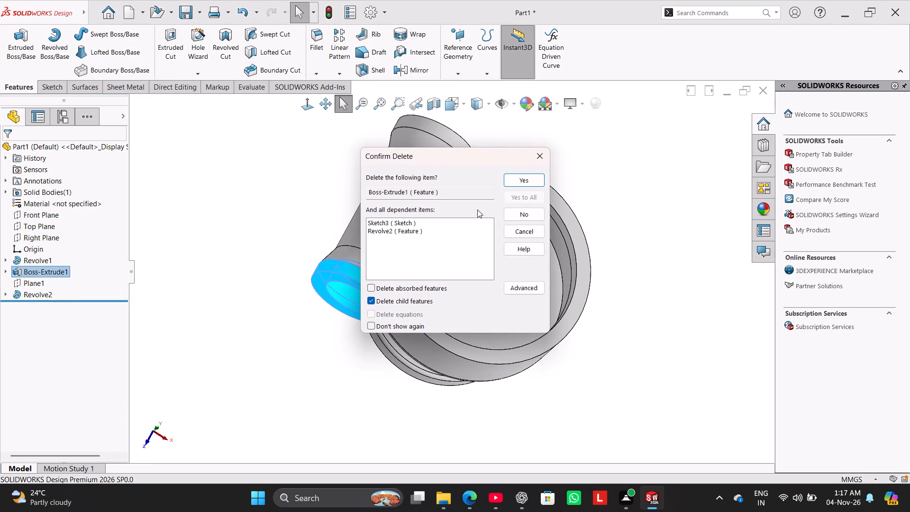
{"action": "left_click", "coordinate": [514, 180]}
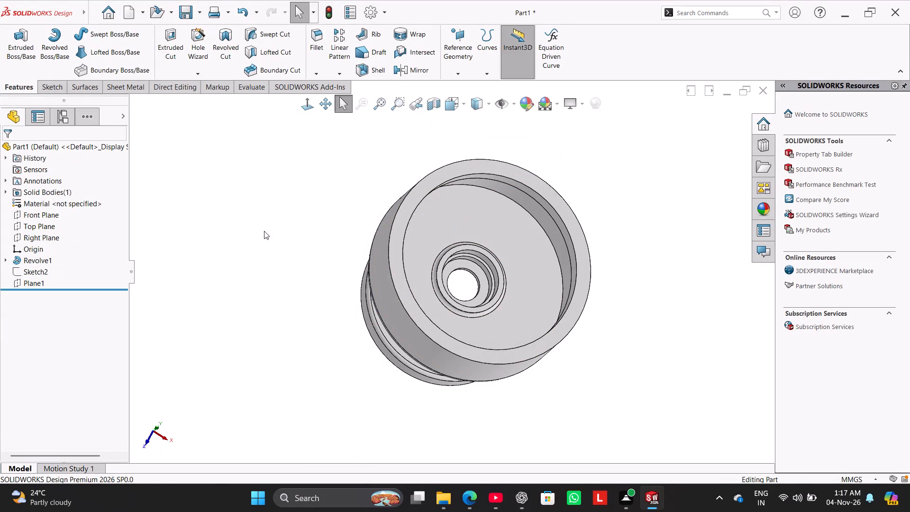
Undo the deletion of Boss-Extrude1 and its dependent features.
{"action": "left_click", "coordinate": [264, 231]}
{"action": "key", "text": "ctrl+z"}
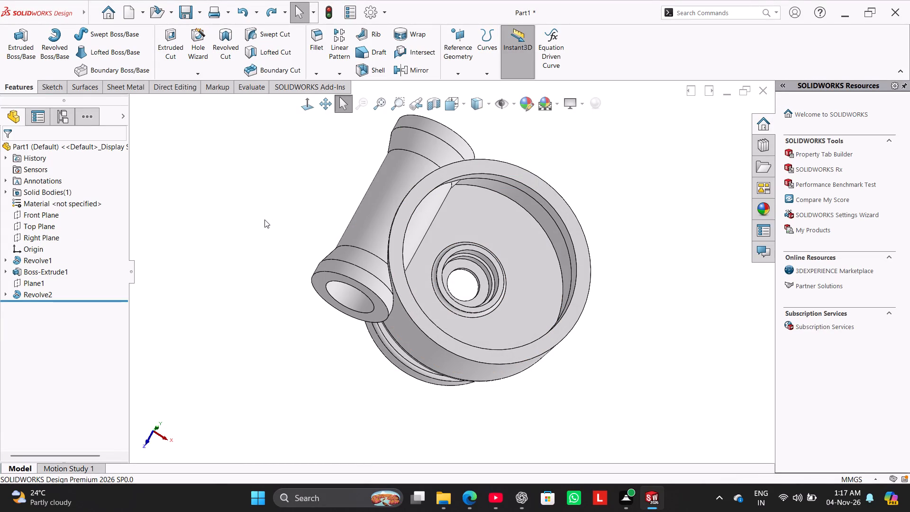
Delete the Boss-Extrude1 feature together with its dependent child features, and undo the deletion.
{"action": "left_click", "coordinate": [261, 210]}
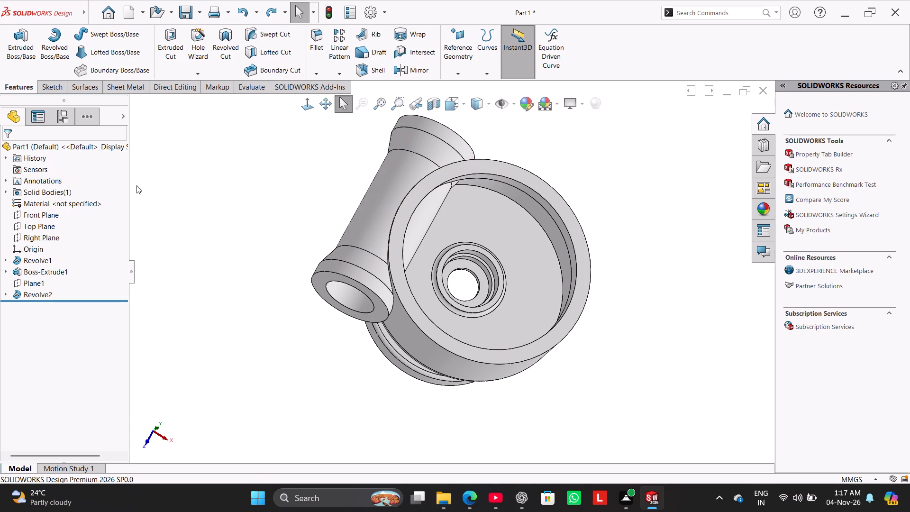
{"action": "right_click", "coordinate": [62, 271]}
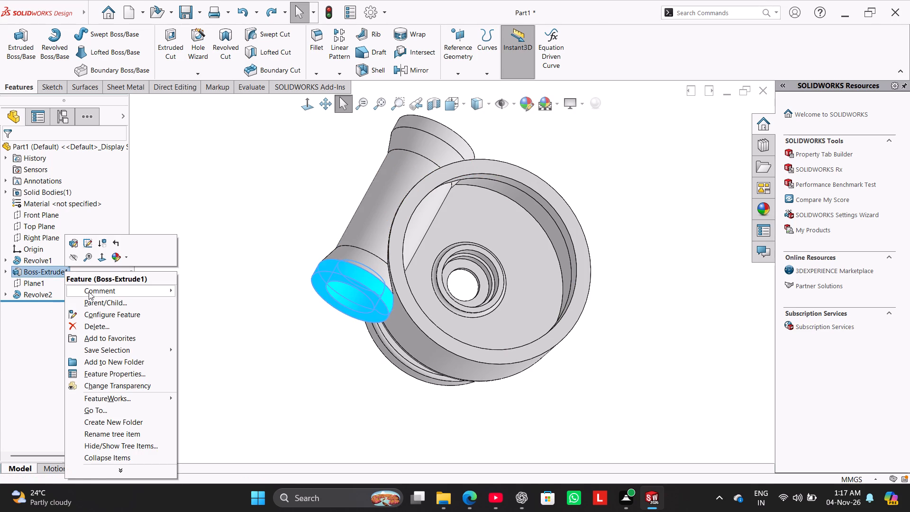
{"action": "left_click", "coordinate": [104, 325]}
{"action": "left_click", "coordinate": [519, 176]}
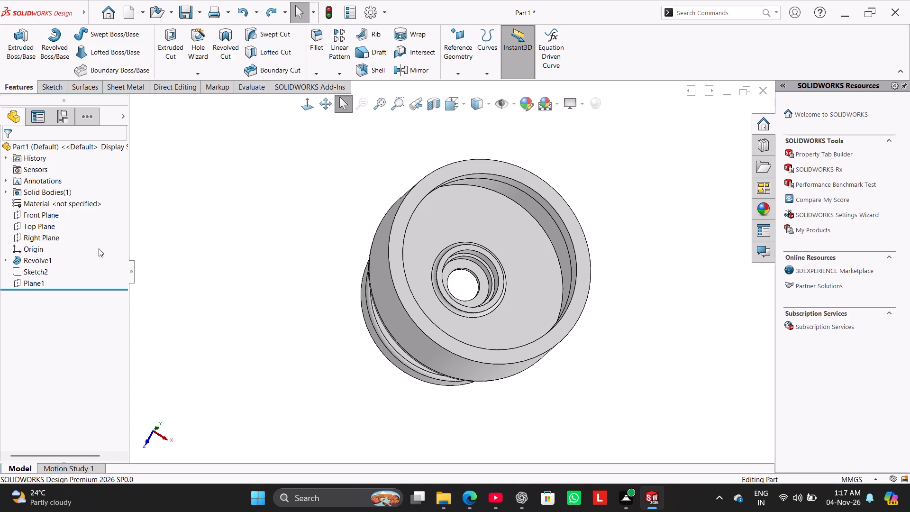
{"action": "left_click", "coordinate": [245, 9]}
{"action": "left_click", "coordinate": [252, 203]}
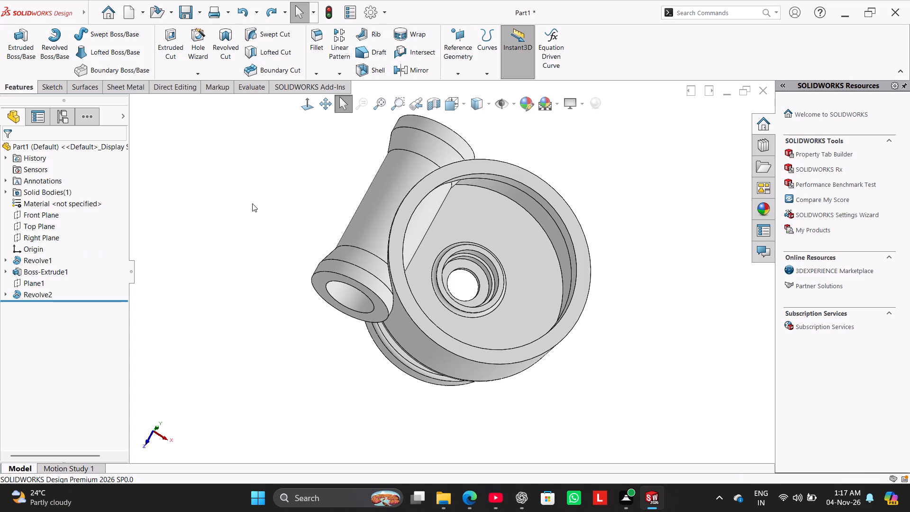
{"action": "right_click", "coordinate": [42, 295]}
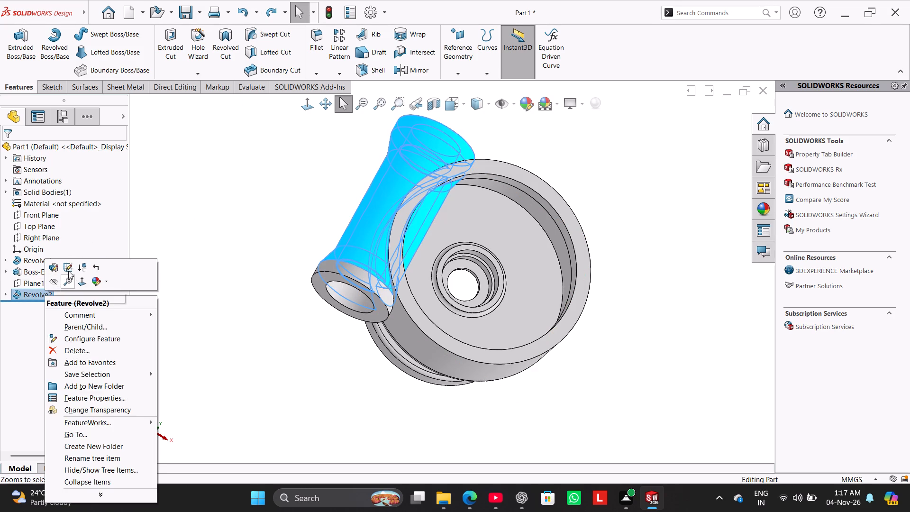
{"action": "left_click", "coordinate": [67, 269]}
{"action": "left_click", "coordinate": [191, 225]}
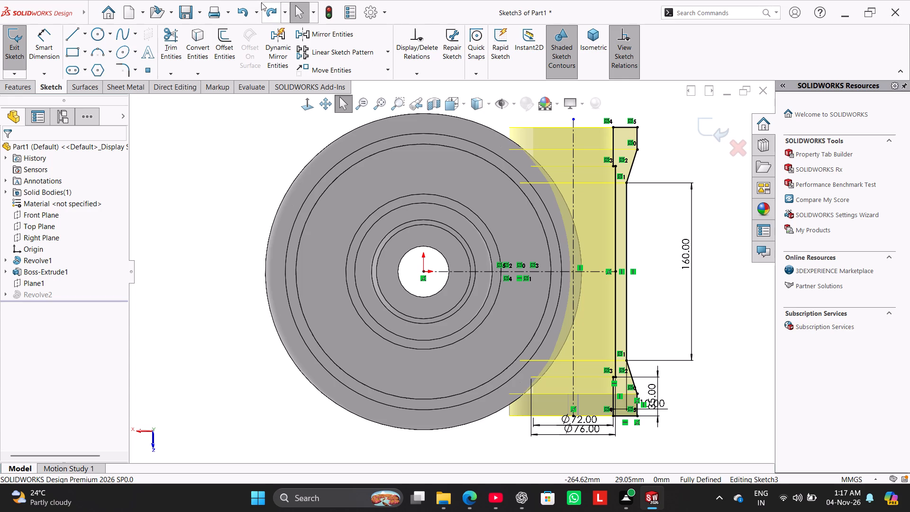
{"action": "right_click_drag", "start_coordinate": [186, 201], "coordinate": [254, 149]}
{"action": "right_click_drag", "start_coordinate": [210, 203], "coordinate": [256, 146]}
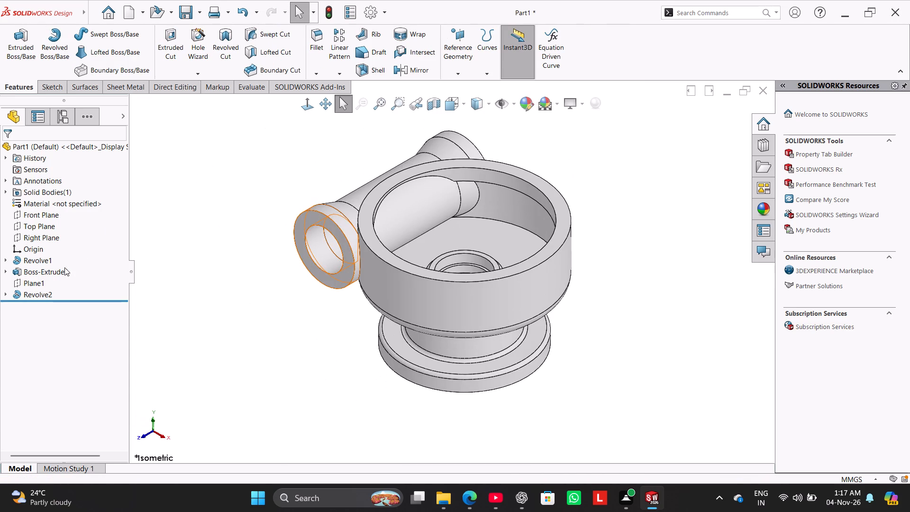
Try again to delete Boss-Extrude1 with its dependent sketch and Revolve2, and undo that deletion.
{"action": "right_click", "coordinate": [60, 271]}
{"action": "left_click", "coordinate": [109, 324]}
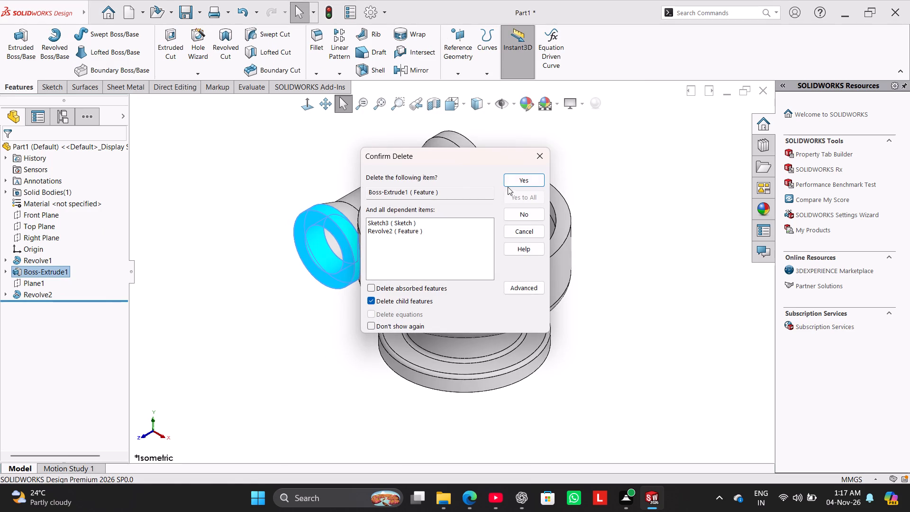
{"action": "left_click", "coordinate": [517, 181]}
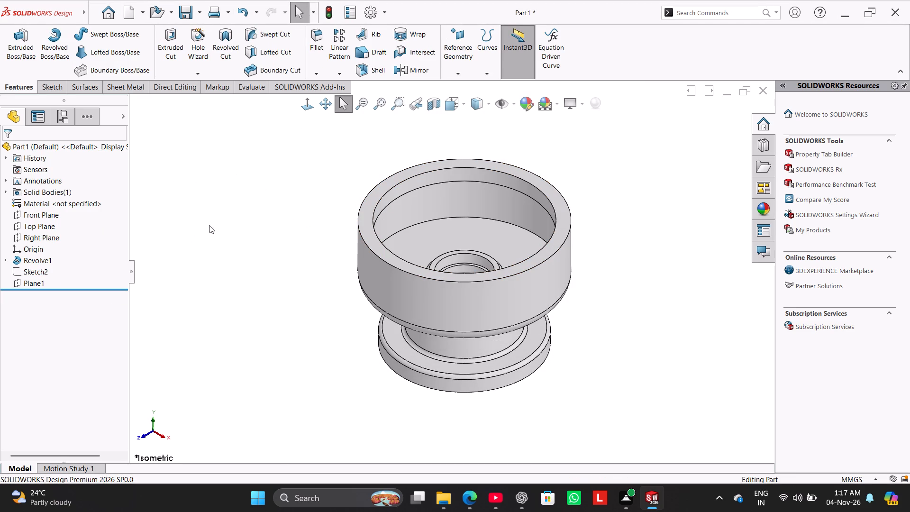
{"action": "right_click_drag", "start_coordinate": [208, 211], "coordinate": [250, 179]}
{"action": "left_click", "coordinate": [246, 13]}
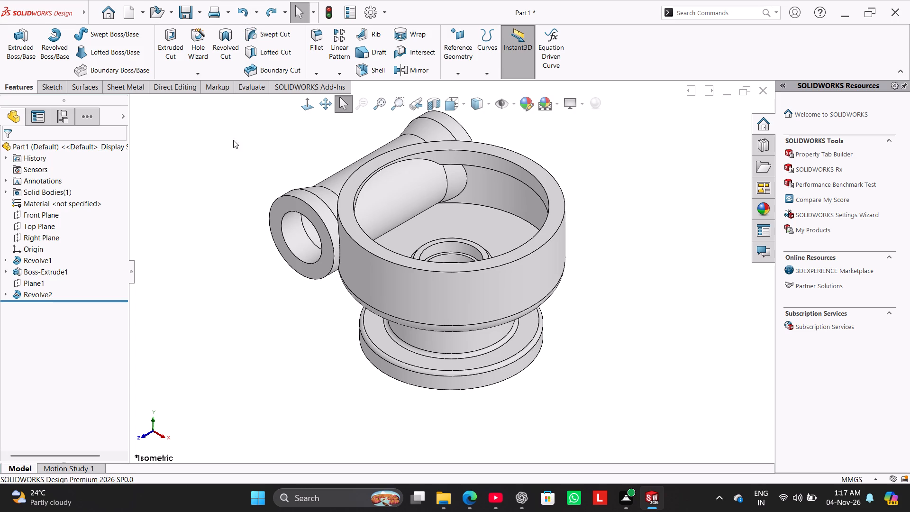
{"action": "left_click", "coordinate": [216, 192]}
In the Revolve2 sketch, delete the relation at the bottom endpoint of the sleeve's vertical centerline, and exit the sketch.
{"action": "right_click", "coordinate": [43, 292]}
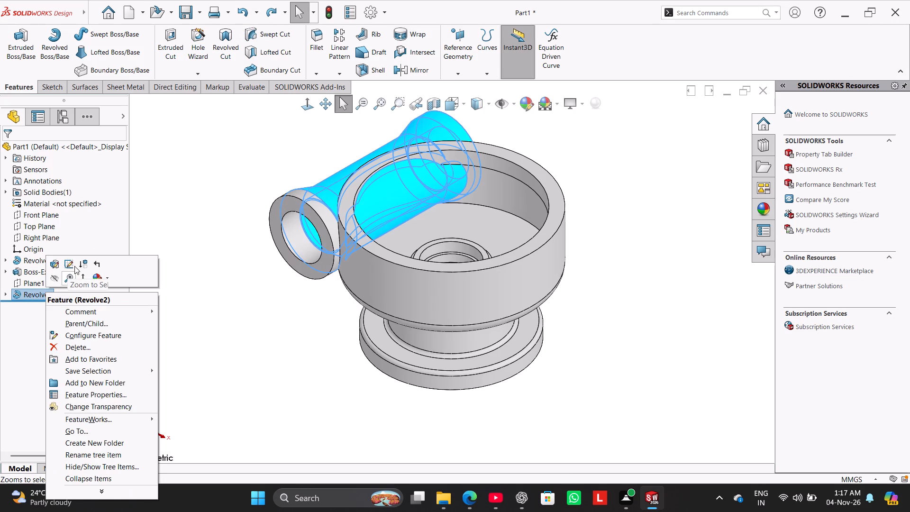
{"action": "left_click", "coordinate": [72, 264]}
{"action": "left_click", "coordinate": [157, 284]}
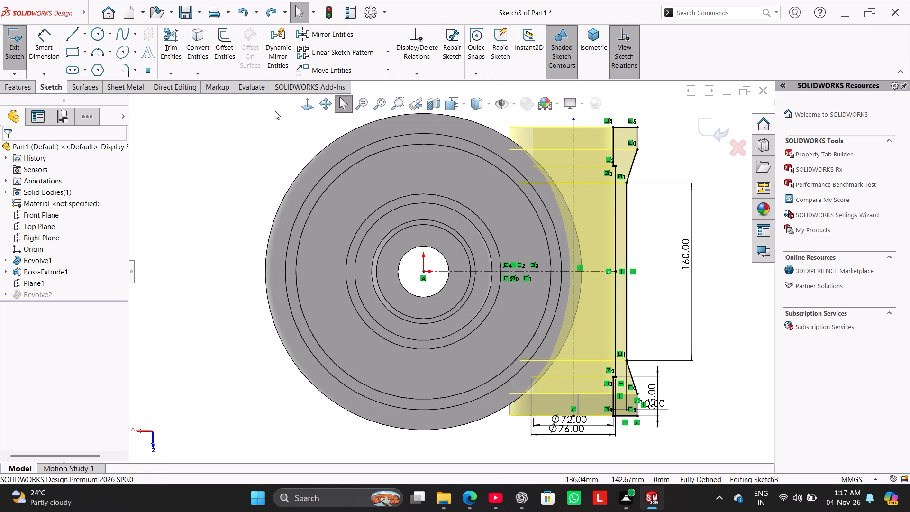
{"action": "left_click", "coordinate": [316, 100]}
{"action": "left_click", "coordinate": [195, 192]}
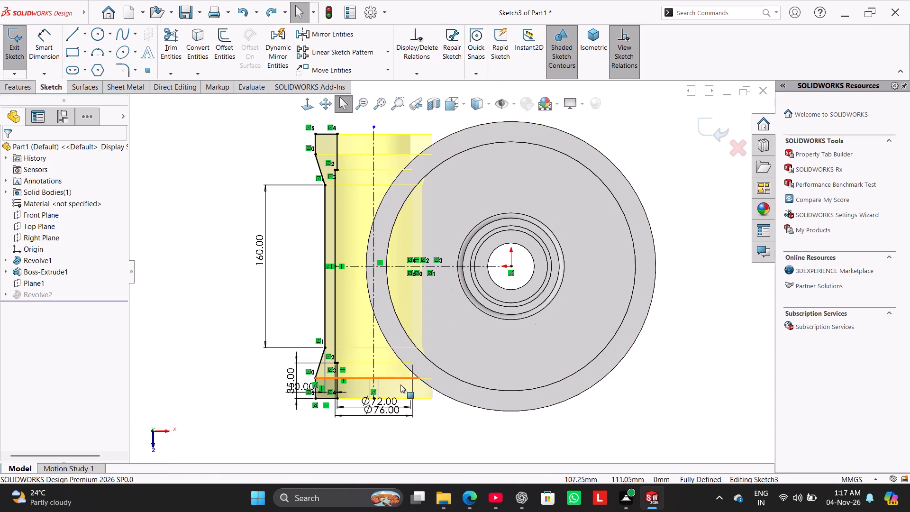
{"action": "scroll", "coordinate": [396, 382], "scroll_direction": "up", "scroll_amount": 2}
{"action": "scroll", "coordinate": [399, 376], "scroll_direction": "down", "scroll_amount": 6}
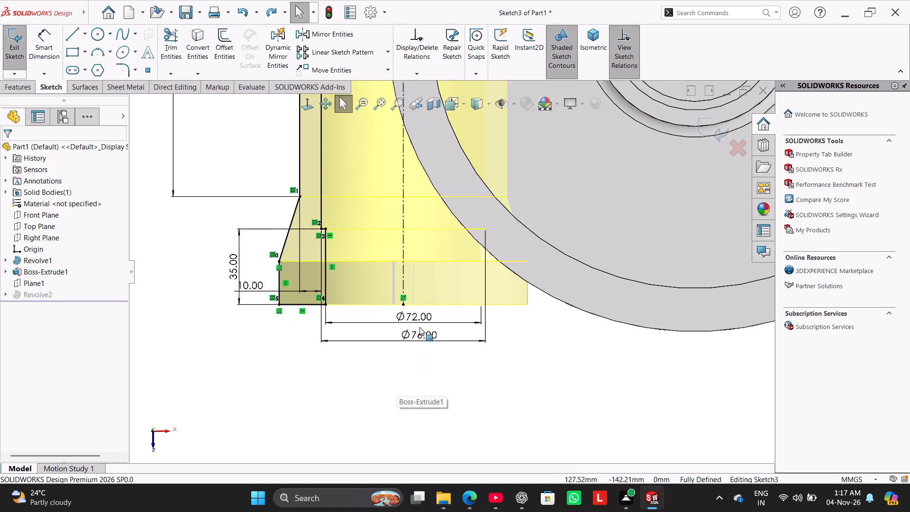
{"action": "scroll", "coordinate": [425, 287], "scroll_direction": "down", "scroll_amount": 2}
{"action": "scroll", "coordinate": [424, 287], "scroll_direction": "up", "scroll_amount": 4}
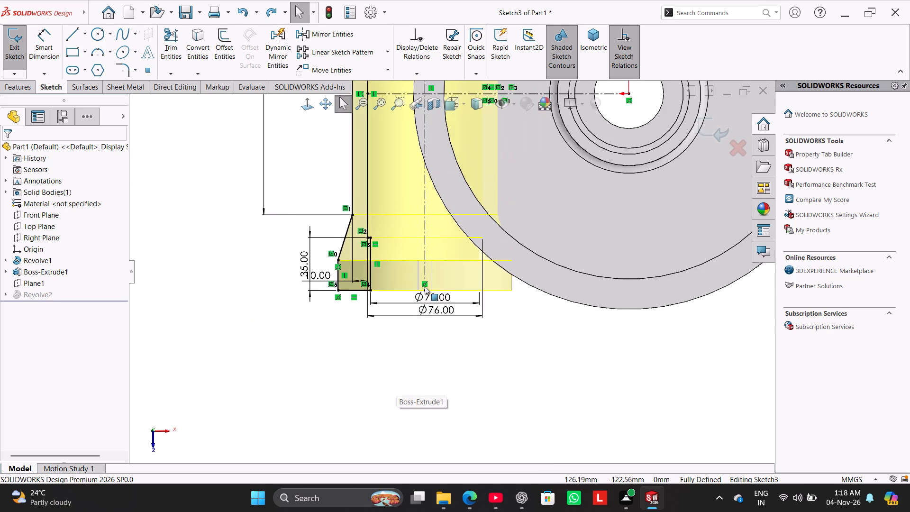
{"action": "scroll", "coordinate": [425, 286], "scroll_direction": "up", "scroll_amount": 5}
{"action": "scroll", "coordinate": [472, 192], "scroll_direction": "down", "scroll_amount": 3}
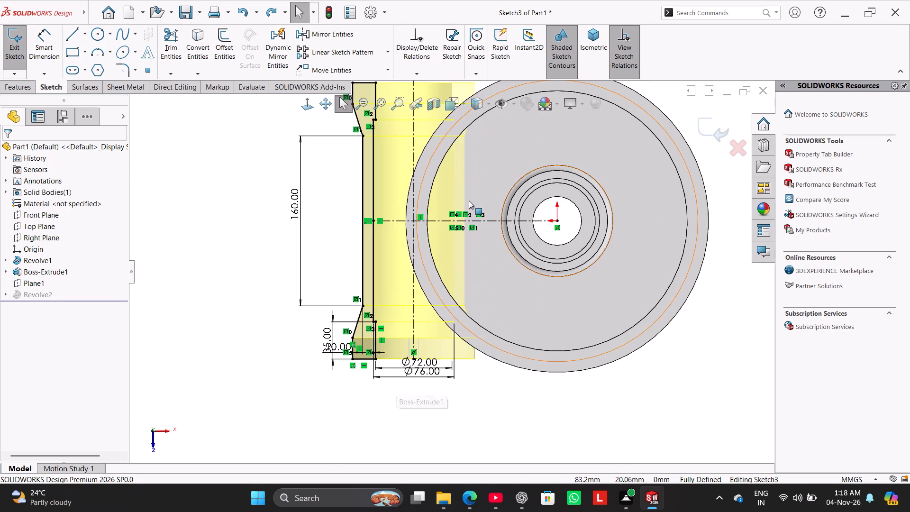
{"action": "scroll", "coordinate": [469, 202], "scroll_direction": "down", "scroll_amount": 2}
{"action": "scroll", "coordinate": [469, 206], "scroll_direction": "up", "scroll_amount": 2}
{"action": "scroll", "coordinate": [455, 321], "scroll_direction": "down", "scroll_amount": 2}
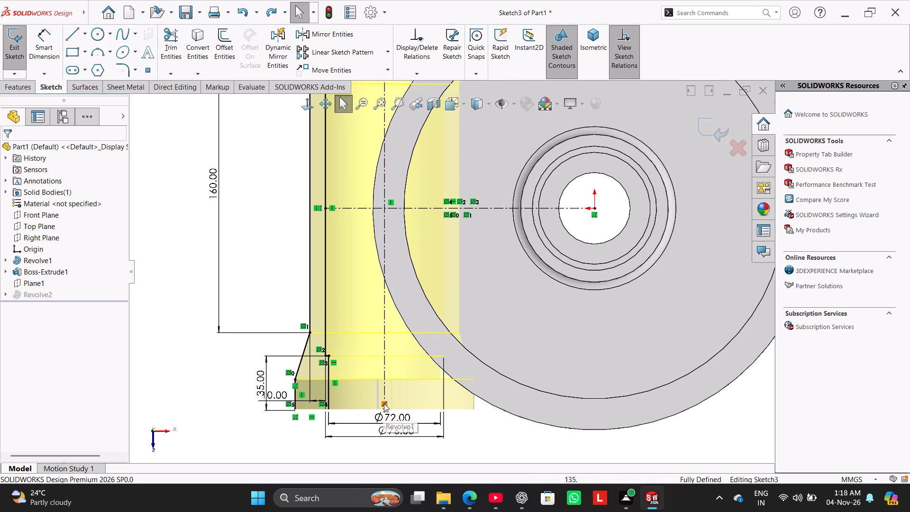
{"action": "right_click", "coordinate": [384, 403]}
{"action": "left_click", "coordinate": [431, 477]}
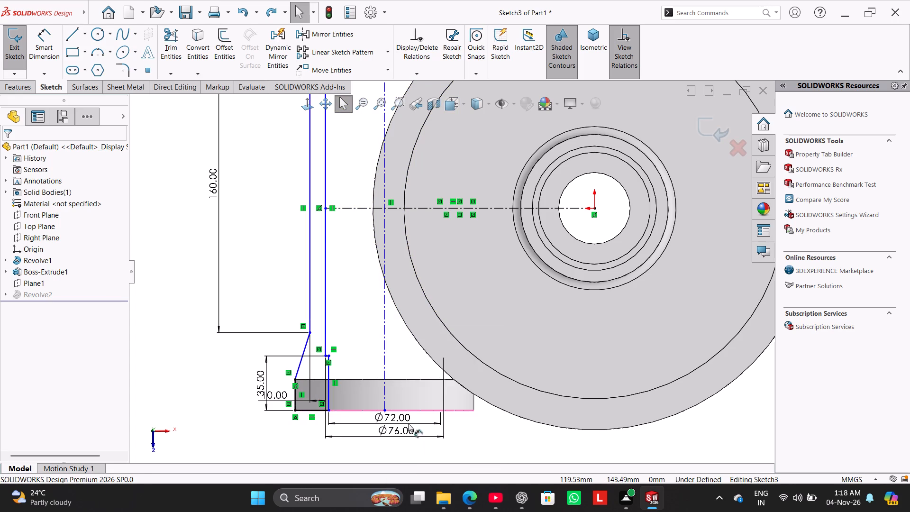
{"action": "scroll", "coordinate": [437, 330], "scroll_direction": "up", "scroll_amount": 4}
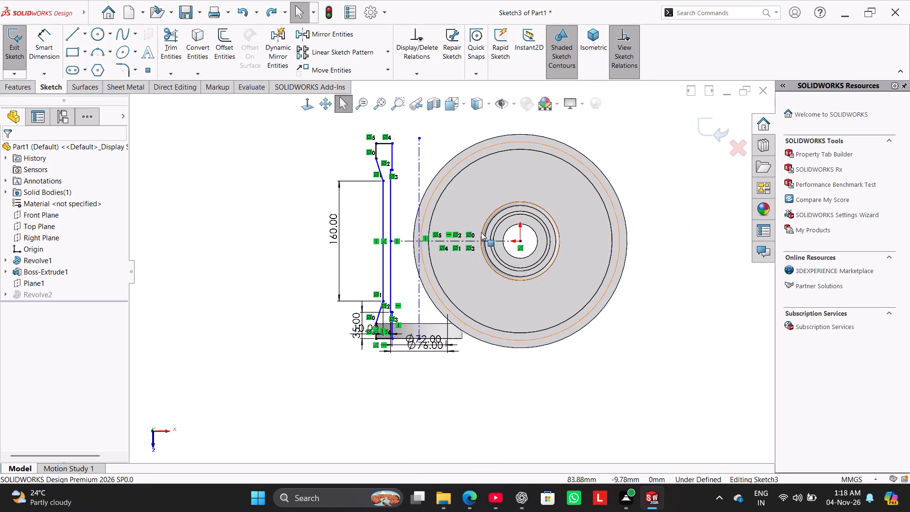
{"action": "left_click", "coordinate": [17, 51]}
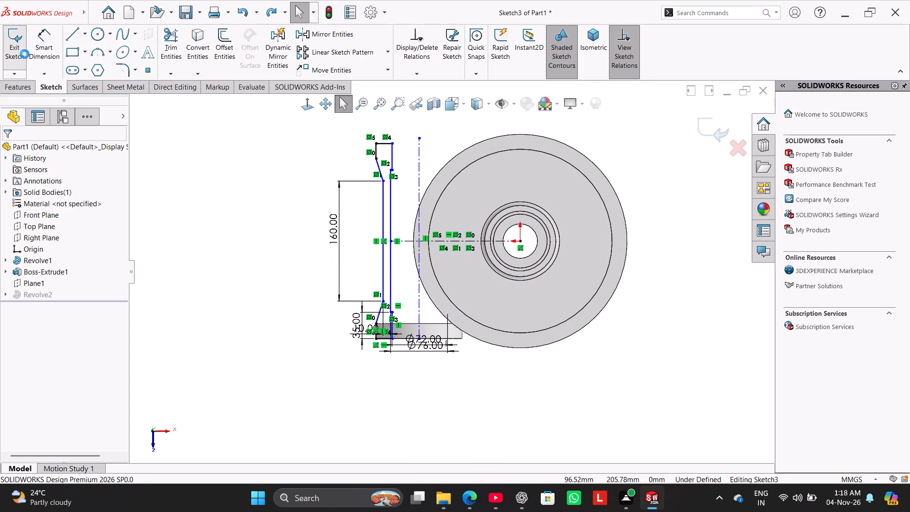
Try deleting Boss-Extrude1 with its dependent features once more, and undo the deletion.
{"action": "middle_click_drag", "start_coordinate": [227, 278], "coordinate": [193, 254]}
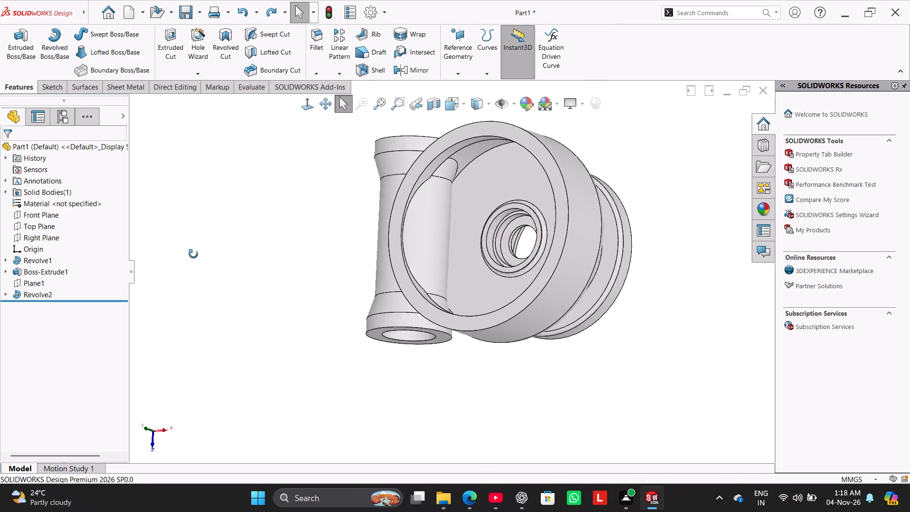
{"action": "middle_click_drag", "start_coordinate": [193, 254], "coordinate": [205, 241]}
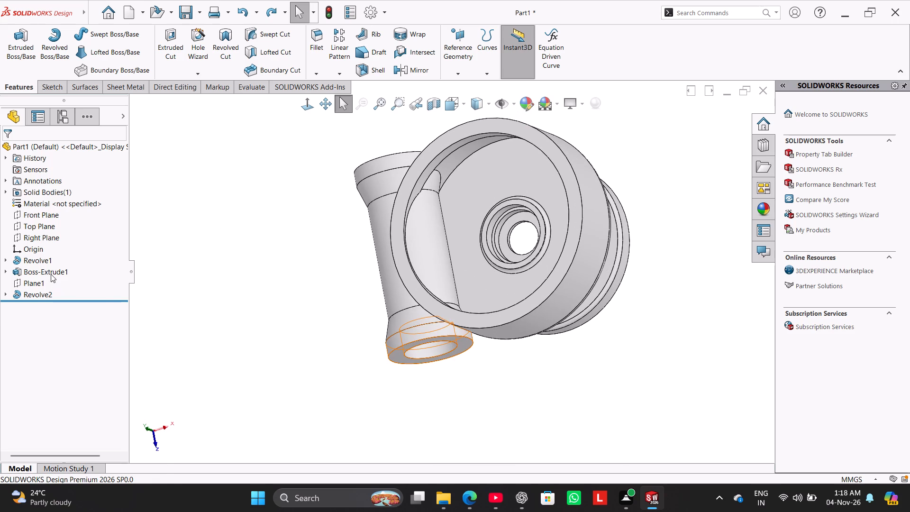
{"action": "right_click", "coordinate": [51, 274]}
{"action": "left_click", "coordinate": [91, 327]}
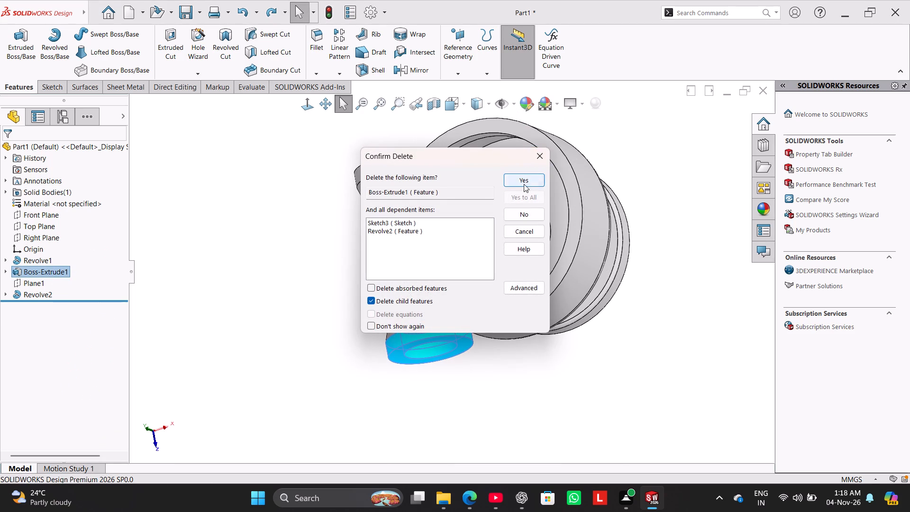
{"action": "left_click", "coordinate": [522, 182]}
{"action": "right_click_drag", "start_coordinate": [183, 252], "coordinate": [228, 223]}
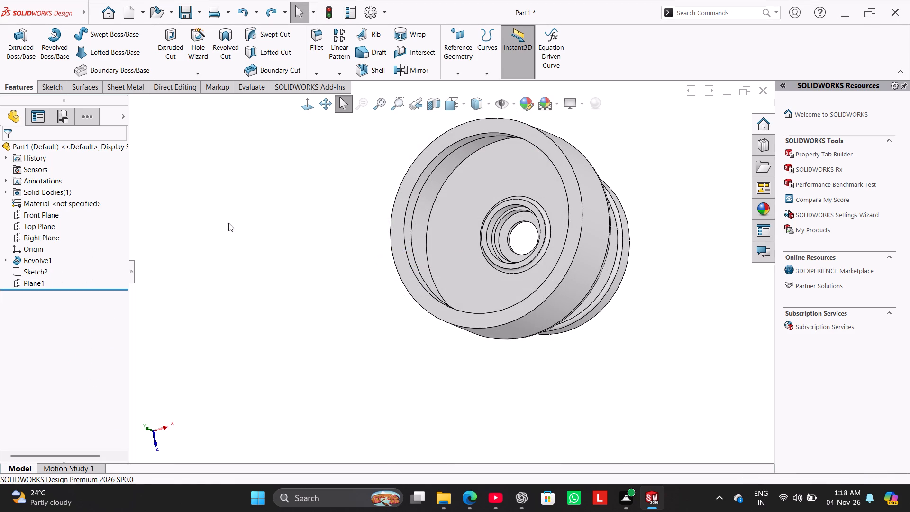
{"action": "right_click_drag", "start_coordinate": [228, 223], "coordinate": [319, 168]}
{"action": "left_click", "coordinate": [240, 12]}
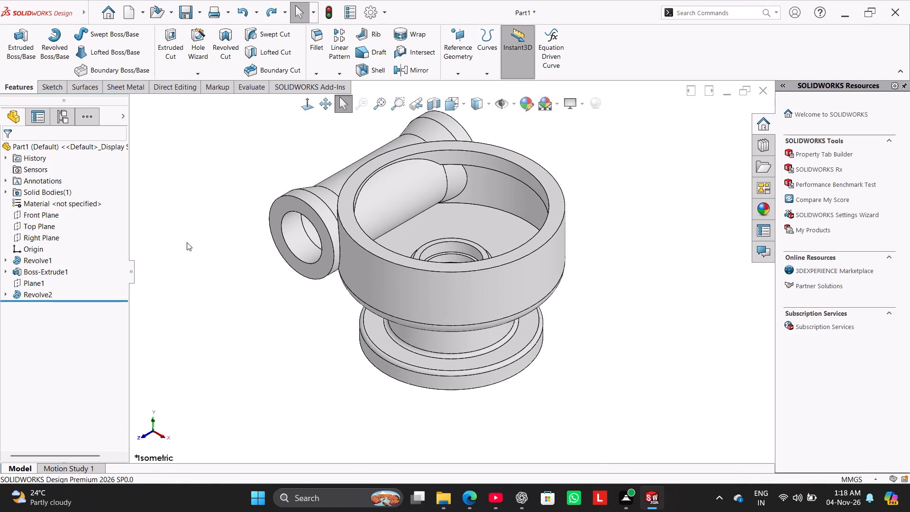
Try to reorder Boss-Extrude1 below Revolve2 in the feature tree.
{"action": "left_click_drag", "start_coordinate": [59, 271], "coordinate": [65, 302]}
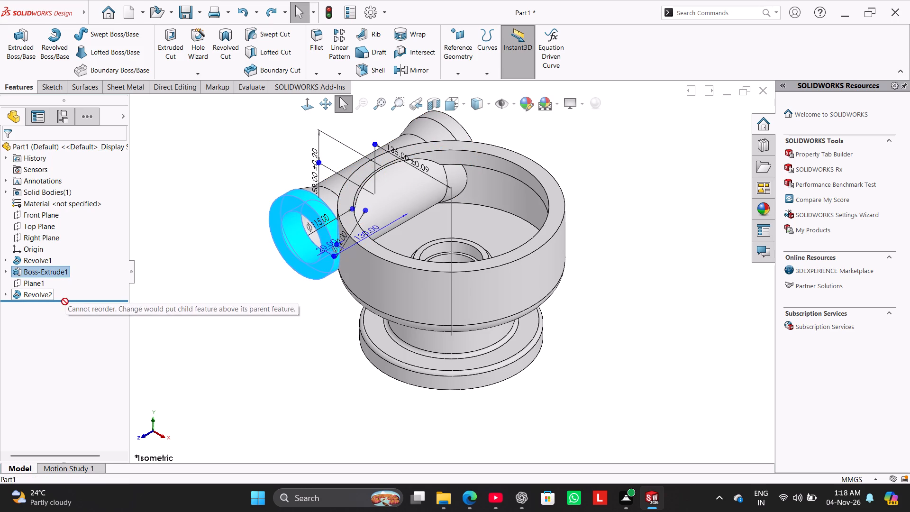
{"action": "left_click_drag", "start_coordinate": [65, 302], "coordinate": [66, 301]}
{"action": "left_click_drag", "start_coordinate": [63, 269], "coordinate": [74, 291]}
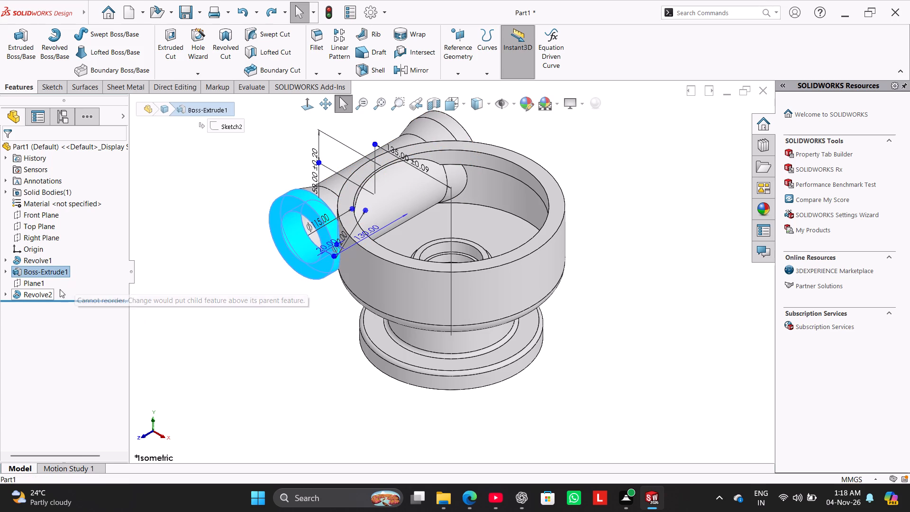
Reopen the Revolve2 sketch, view it face-on, and move the 35 mm height dimension to the inner side of the sleeve profile.
{"action": "right_click", "coordinate": [49, 293]}
{"action": "left_click", "coordinate": [71, 264]}
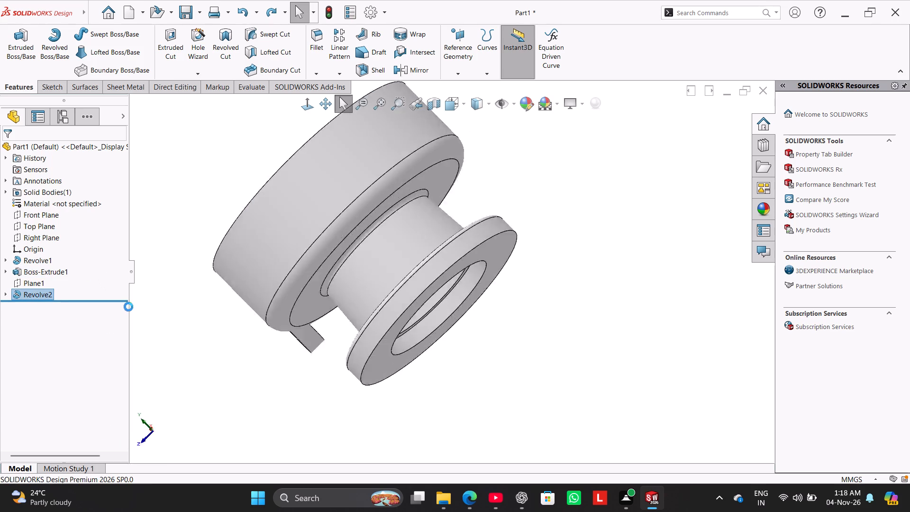
{"action": "left_click", "coordinate": [300, 103]}
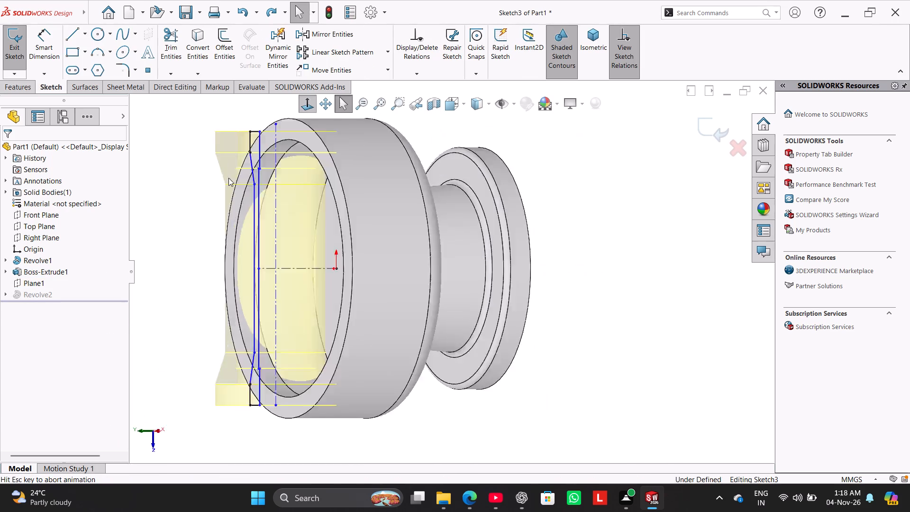
{"action": "left_click", "coordinate": [183, 198]}
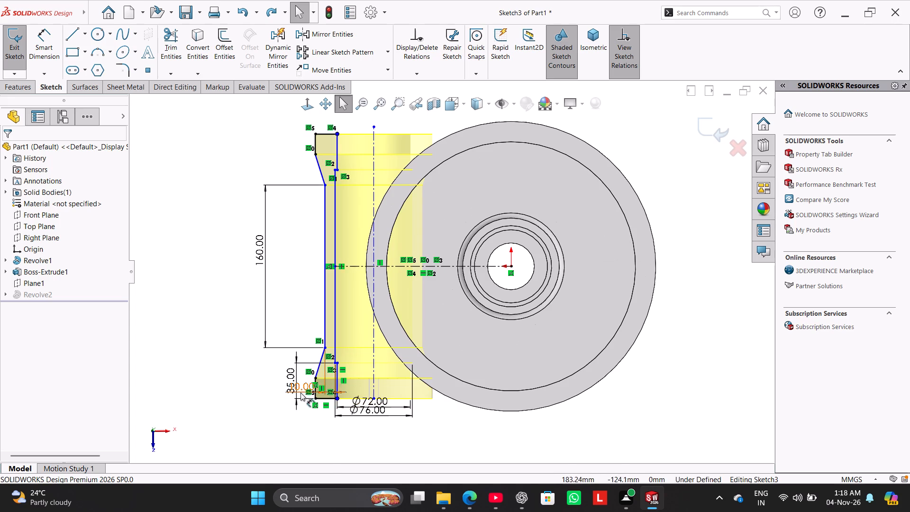
{"action": "right_click", "coordinate": [211, 346]}
{"action": "left_click", "coordinate": [188, 358]}
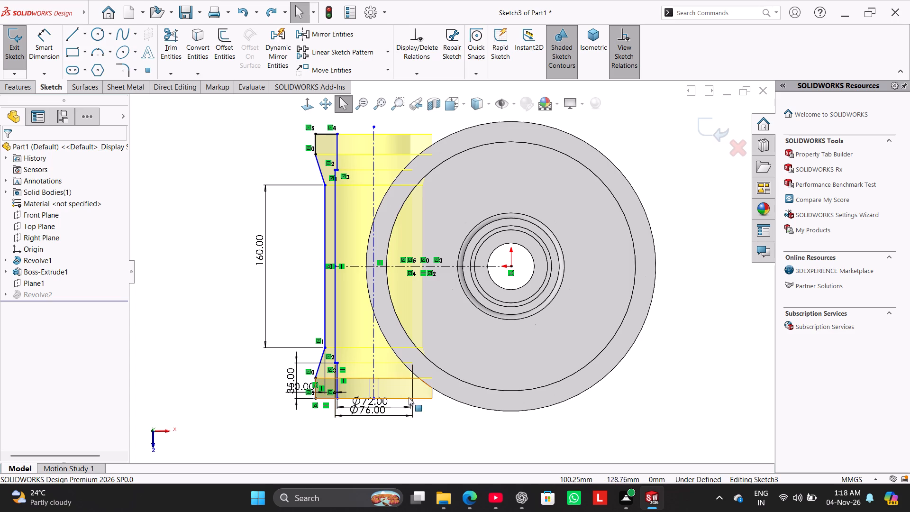
{"action": "scroll", "coordinate": [377, 368], "scroll_direction": "up", "scroll_amount": 1}
{"action": "scroll", "coordinate": [377, 361], "scroll_direction": "down", "scroll_amount": 3}
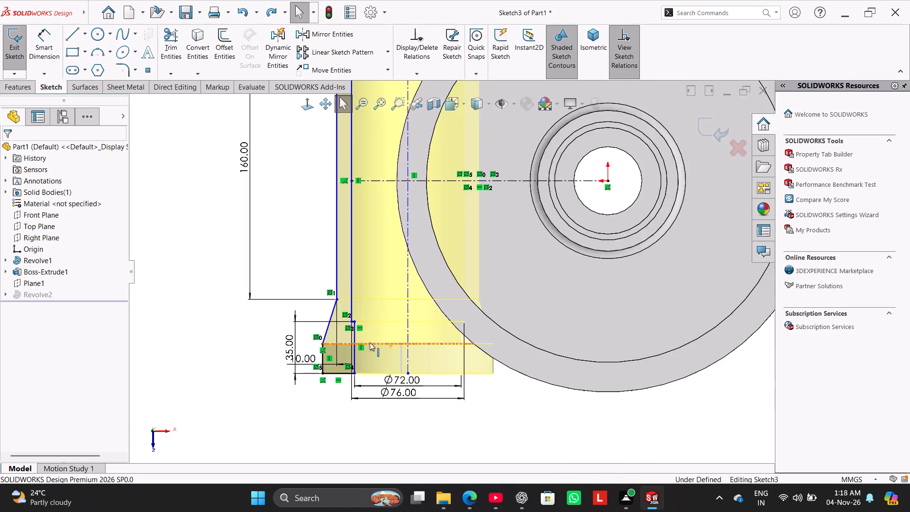
{"action": "scroll", "coordinate": [370, 342], "scroll_direction": "down", "scroll_amount": 5}
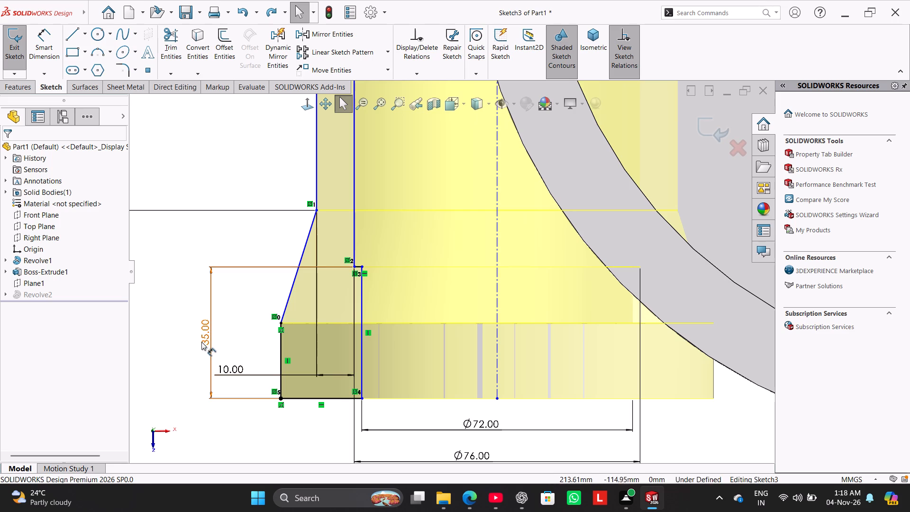
{"action": "left_click_drag", "start_coordinate": [200, 338], "coordinate": [526, 344]}
{"action": "left_click", "coordinate": [213, 289]}
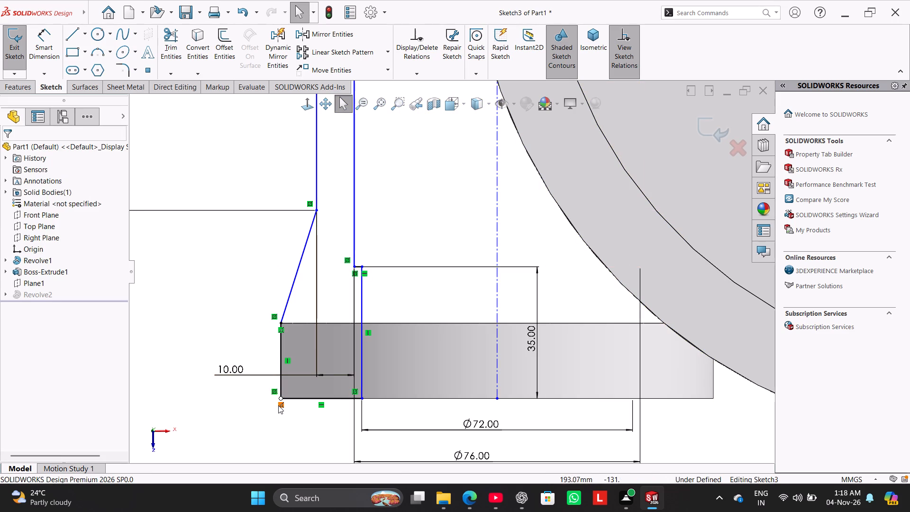
Delete the relation at the outer bottom corner of the sleeve profile.
{"action": "right_click", "coordinate": [278, 405]}
{"action": "left_click", "coordinate": [310, 475]}
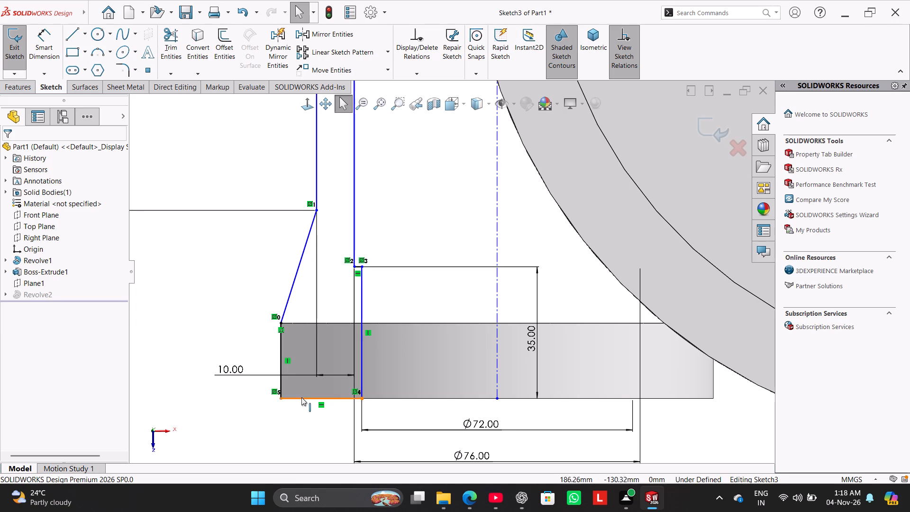
Delete the relation at the outer upper corner of the sleeve profile's lower flange and exit the sketch.
{"action": "right_click", "coordinate": [282, 331]}
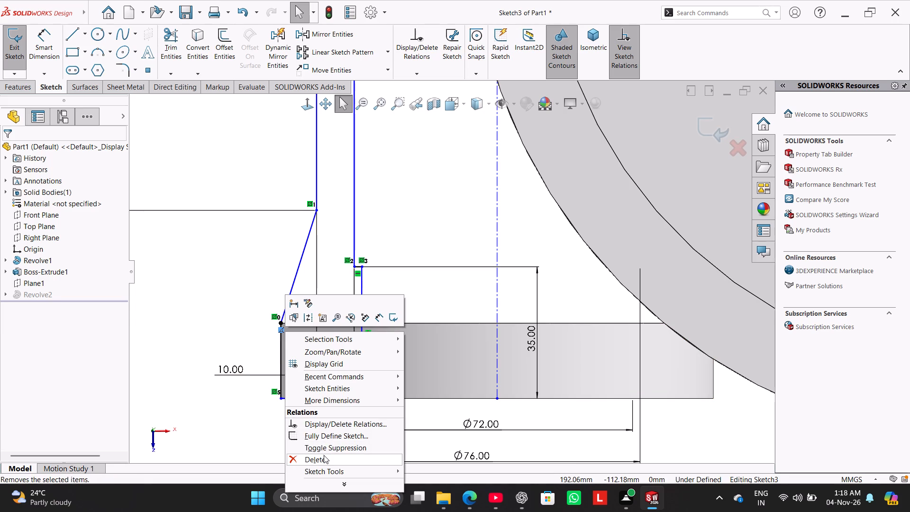
{"action": "left_click", "coordinate": [322, 455]}
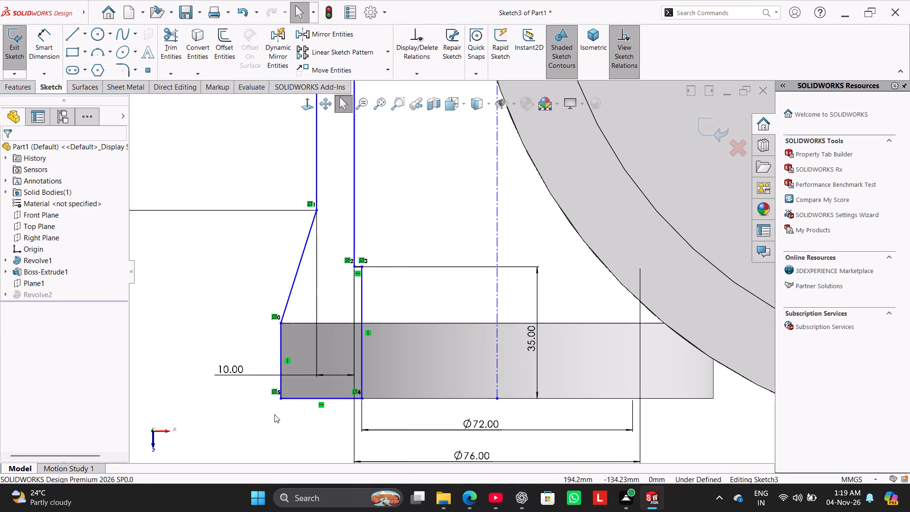
{"action": "scroll", "coordinate": [306, 271], "scroll_direction": "down", "scroll_amount": 3}
{"action": "scroll", "coordinate": [307, 271], "scroll_direction": "up", "scroll_amount": 3}
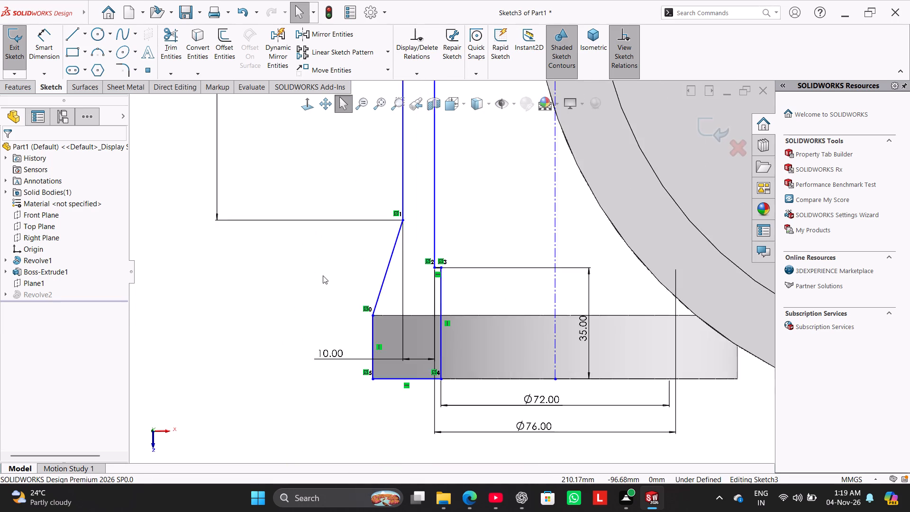
{"action": "scroll", "coordinate": [323, 275], "scroll_direction": "up", "scroll_amount": 6}
{"action": "scroll", "coordinate": [485, 197], "scroll_direction": "up", "scroll_amount": 5}
{"action": "scroll", "coordinate": [510, 182], "scroll_direction": "down", "scroll_amount": 3}
{"action": "left_click_drag", "start_coordinate": [11, 41], "coordinate": [14, 45]}
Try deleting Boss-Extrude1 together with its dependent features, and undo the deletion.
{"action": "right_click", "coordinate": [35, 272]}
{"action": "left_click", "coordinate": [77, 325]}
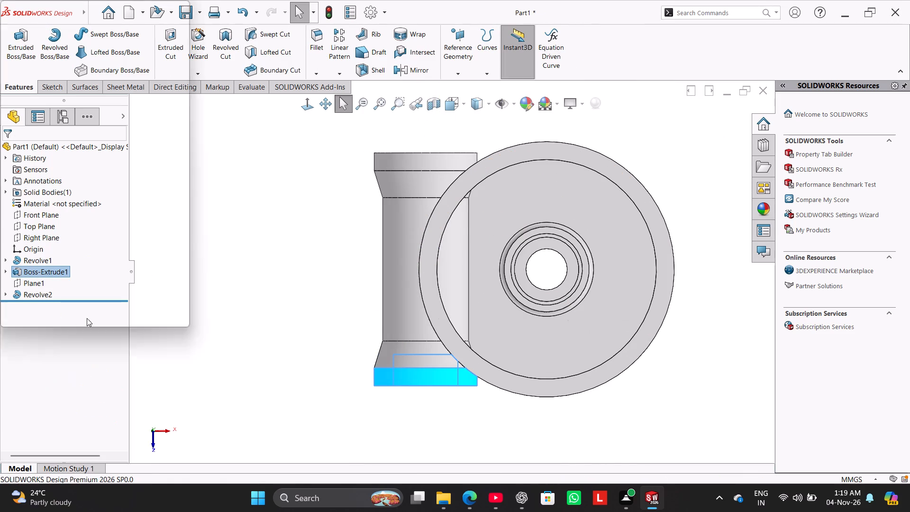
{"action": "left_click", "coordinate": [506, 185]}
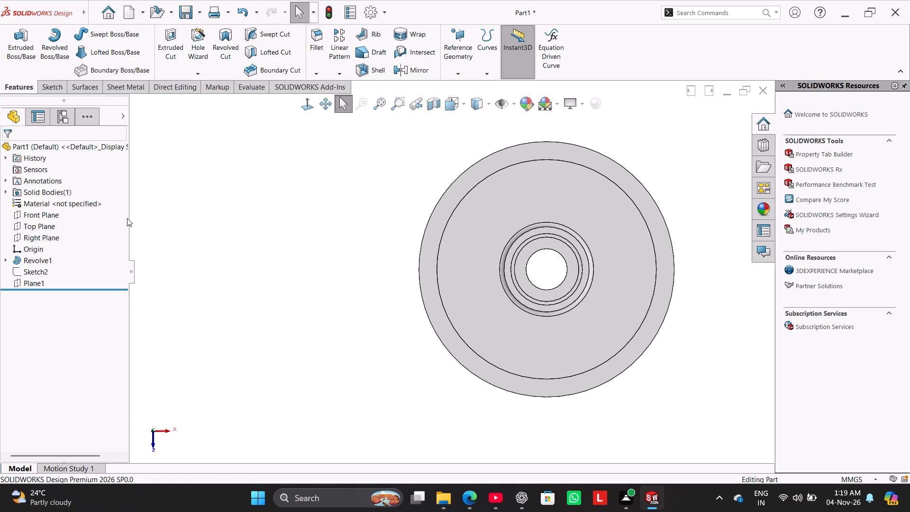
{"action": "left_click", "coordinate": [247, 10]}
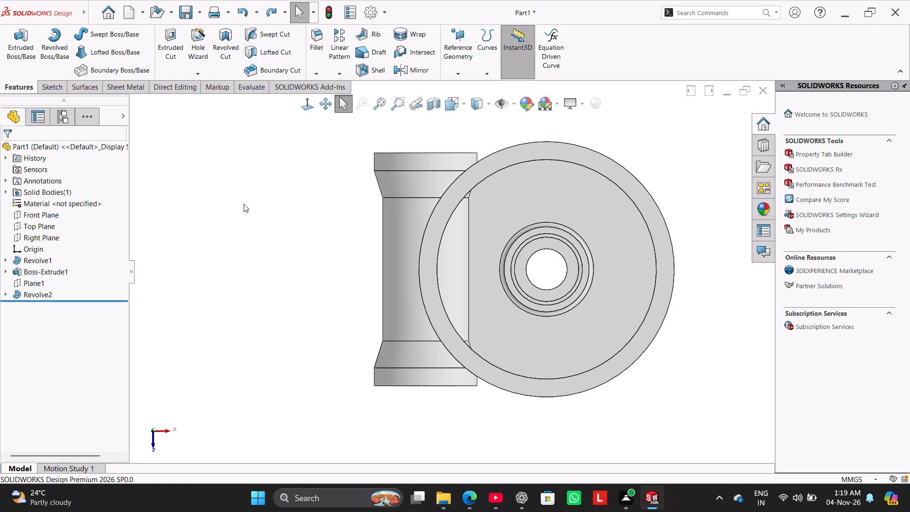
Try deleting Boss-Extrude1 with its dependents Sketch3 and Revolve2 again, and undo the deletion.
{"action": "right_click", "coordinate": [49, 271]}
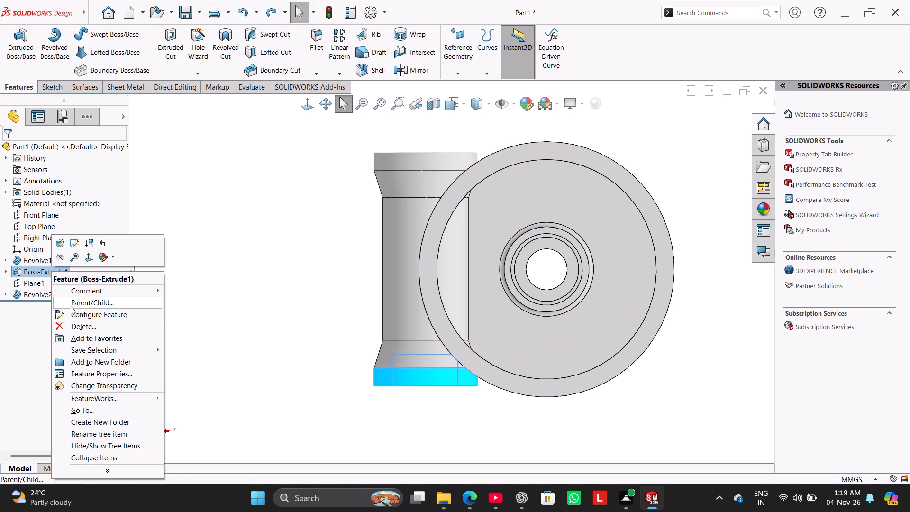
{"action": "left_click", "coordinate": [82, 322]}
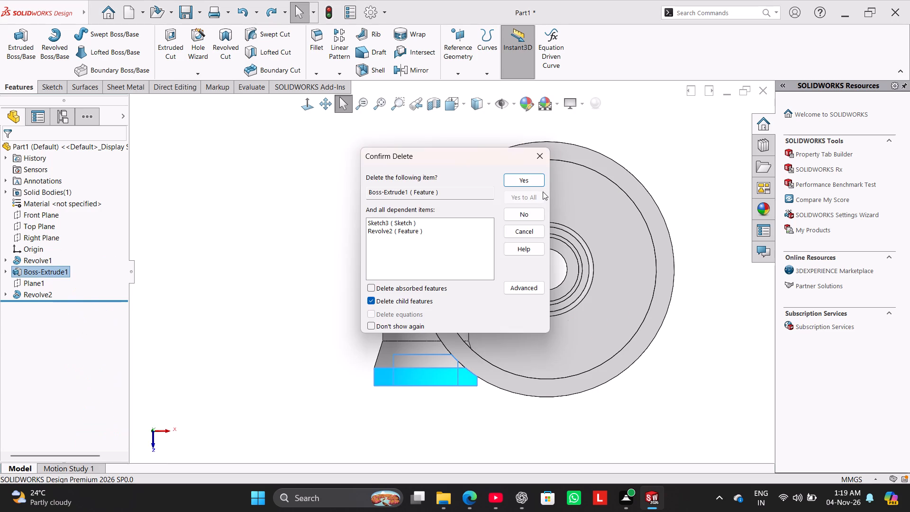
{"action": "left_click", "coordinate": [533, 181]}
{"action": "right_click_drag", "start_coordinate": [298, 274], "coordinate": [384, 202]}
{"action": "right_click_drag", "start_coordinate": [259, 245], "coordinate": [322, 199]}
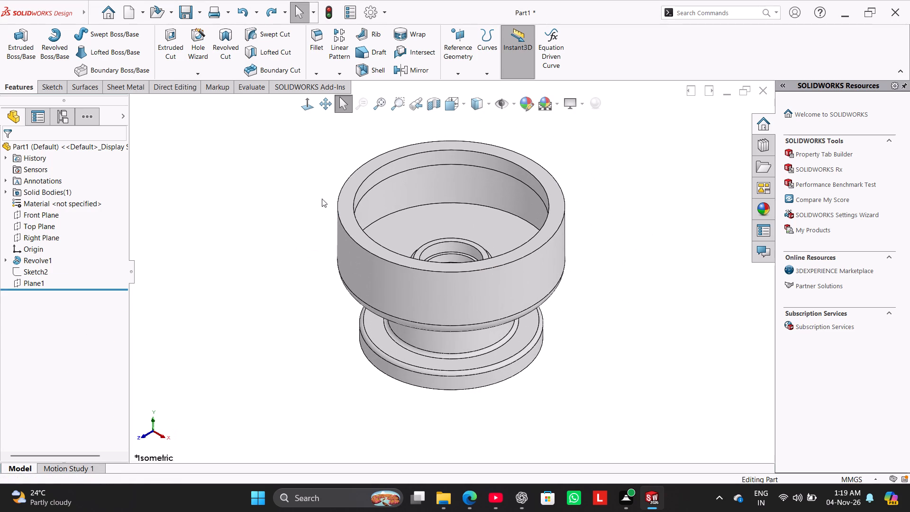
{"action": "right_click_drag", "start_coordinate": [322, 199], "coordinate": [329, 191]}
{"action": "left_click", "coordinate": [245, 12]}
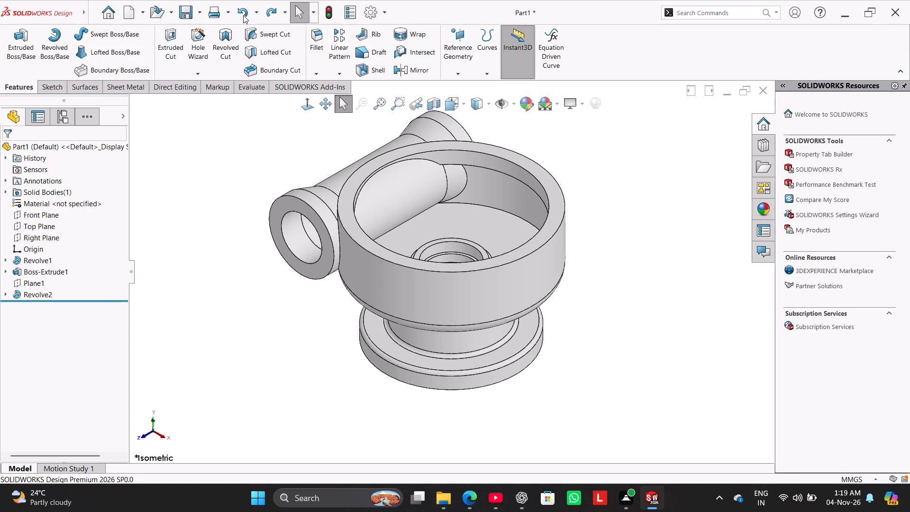
Reopen the Revolve2 sketch for editing and view it face-on.
{"action": "middle_click_drag", "start_coordinate": [270, 200], "coordinate": [278, 276]}
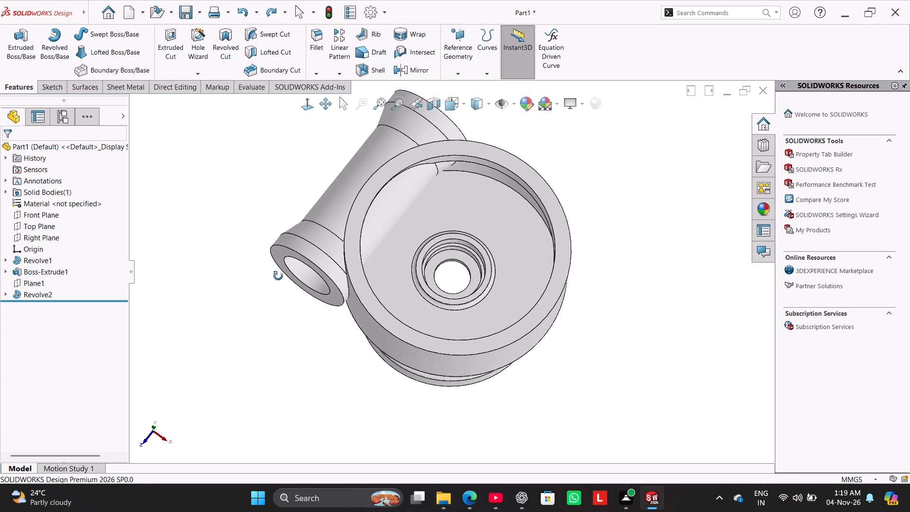
{"action": "middle_click_drag", "start_coordinate": [278, 276], "coordinate": [296, 302]}
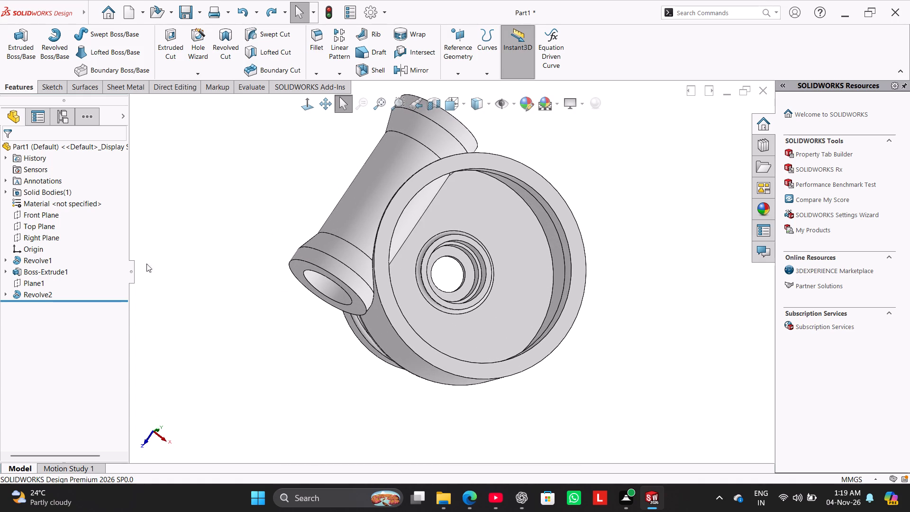
{"action": "right_click", "coordinate": [38, 293]}
{"action": "left_click", "coordinate": [63, 267]}
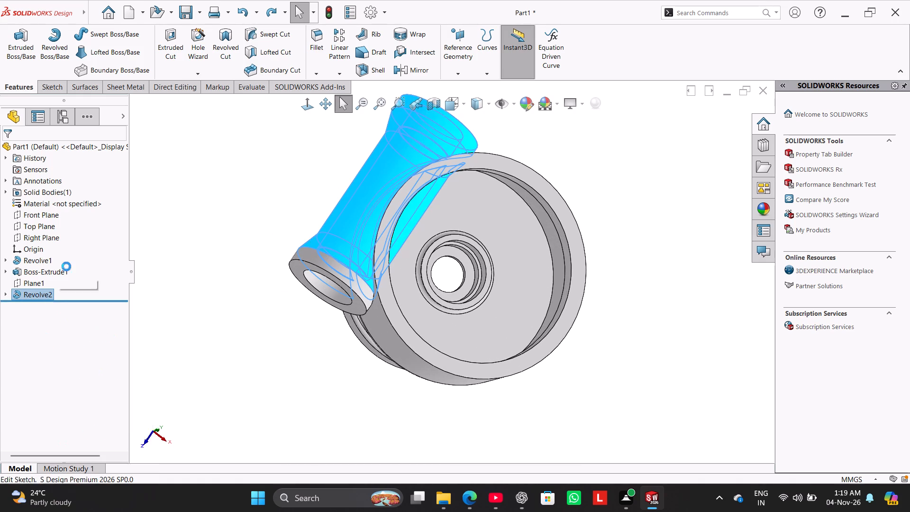
{"action": "left_click", "coordinate": [310, 105]}
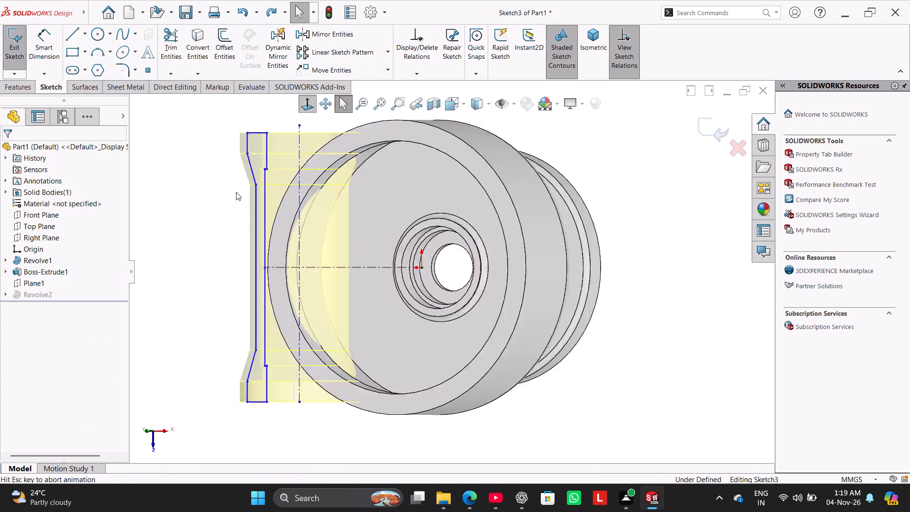
{"action": "left_click", "coordinate": [200, 202]}
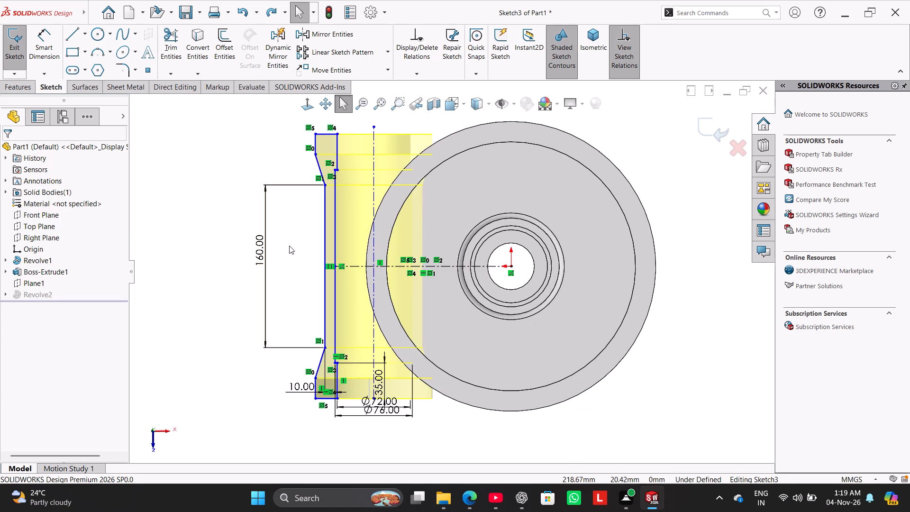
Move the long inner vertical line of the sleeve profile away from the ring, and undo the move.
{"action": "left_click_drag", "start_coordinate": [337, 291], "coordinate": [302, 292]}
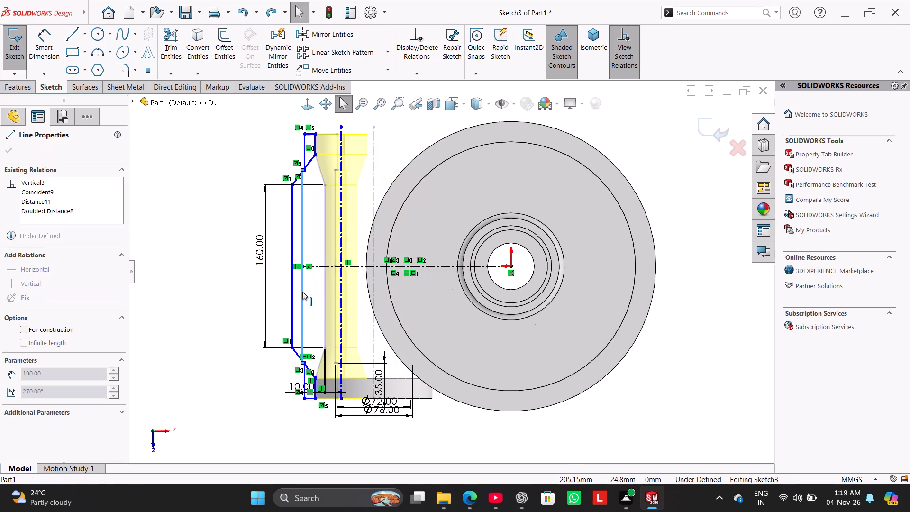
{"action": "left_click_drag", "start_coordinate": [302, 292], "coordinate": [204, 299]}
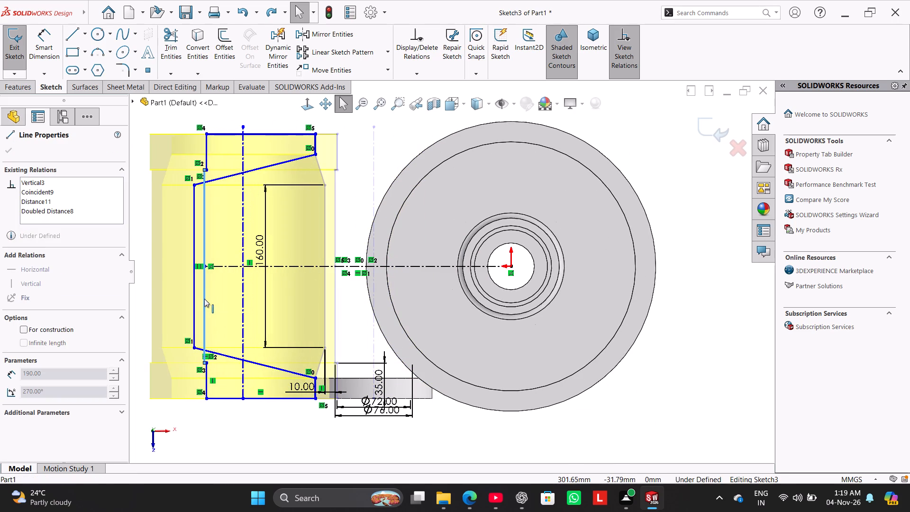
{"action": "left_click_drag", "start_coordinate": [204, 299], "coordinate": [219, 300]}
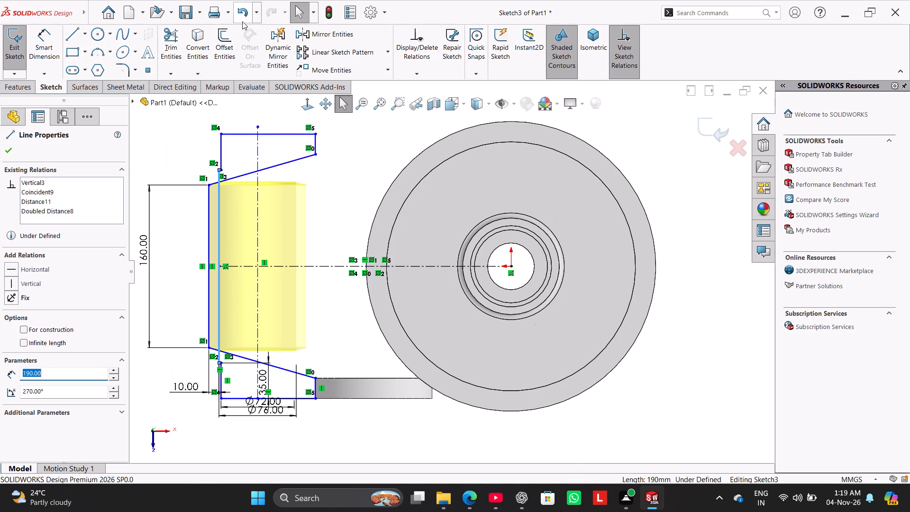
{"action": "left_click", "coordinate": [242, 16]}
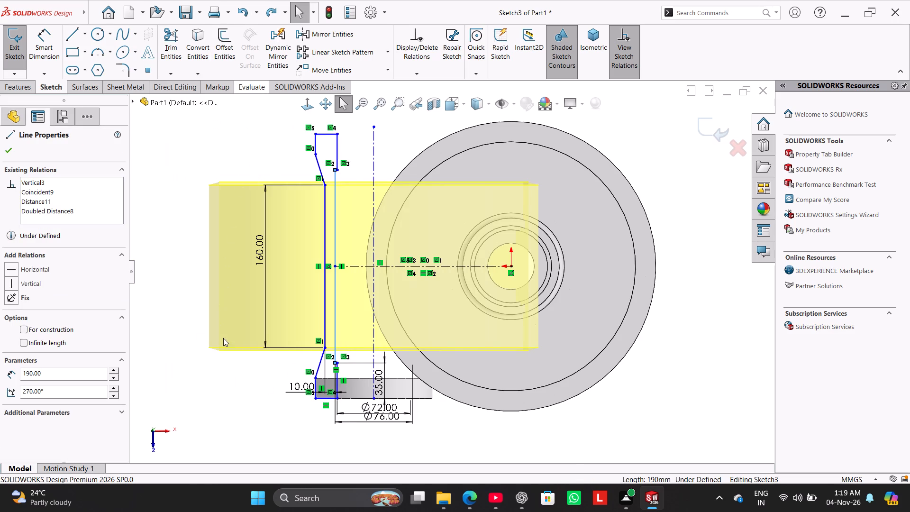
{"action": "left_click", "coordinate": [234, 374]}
View the sketch face-on again and shift the 35 mm inner line at the sleeve's lower end towards the revolve axis.
{"action": "middle_click_drag", "start_coordinate": [241, 366], "coordinate": [255, 283]}
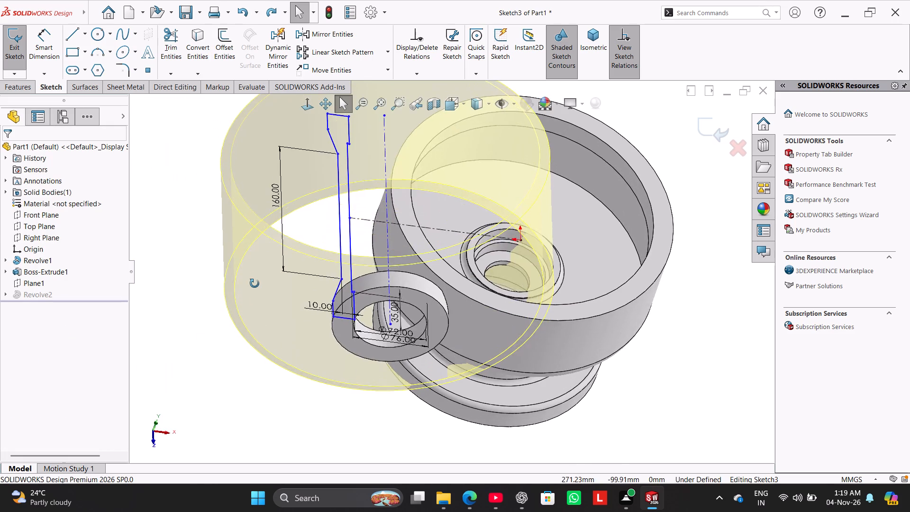
{"action": "middle_click_drag", "start_coordinate": [255, 283], "coordinate": [242, 351]}
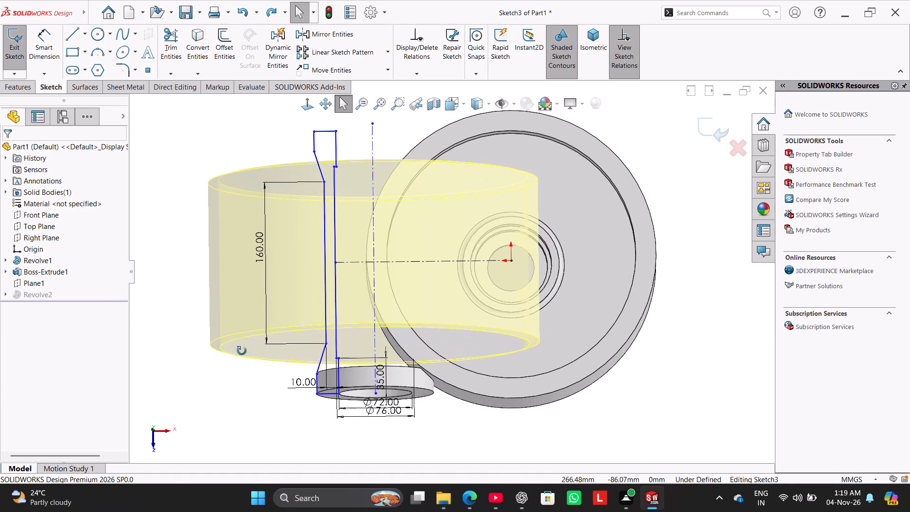
{"action": "middle_click_drag", "start_coordinate": [242, 351], "coordinate": [240, 361]}
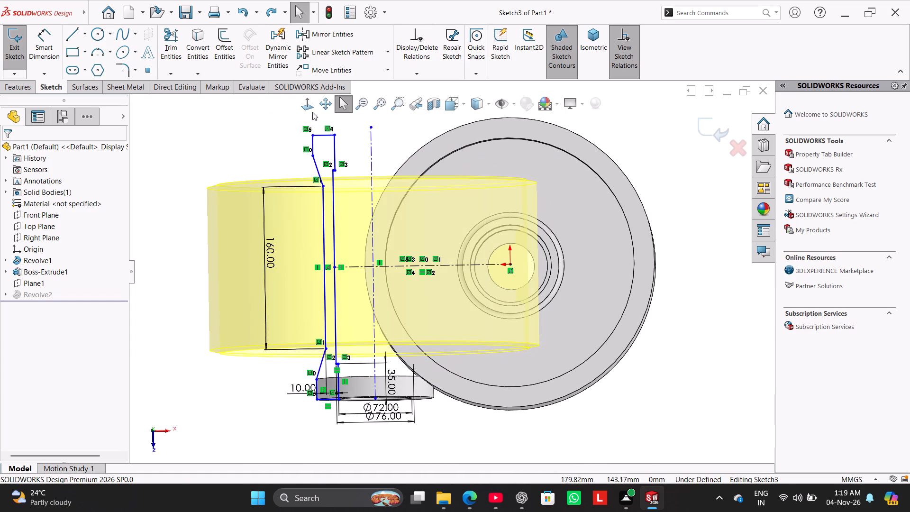
{"action": "left_click", "coordinate": [306, 102]}
{"action": "left_click", "coordinate": [310, 100]}
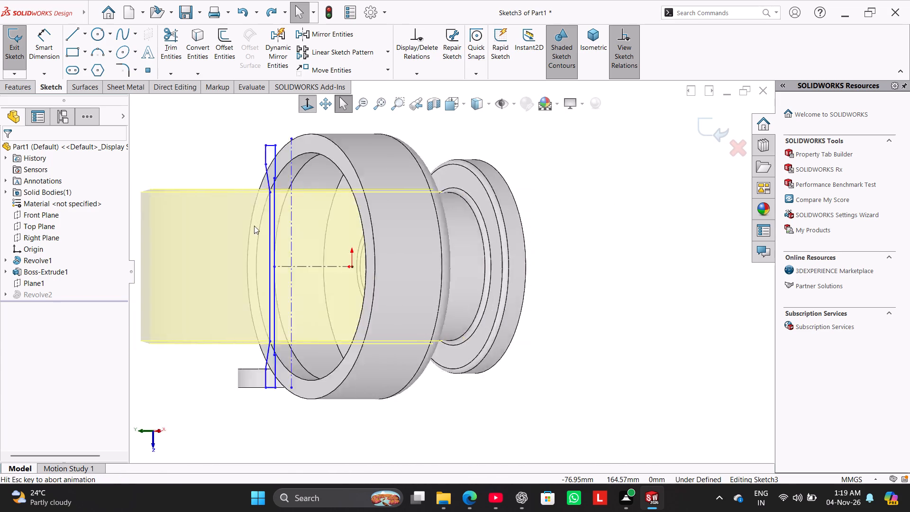
{"action": "left_click", "coordinate": [209, 328]}
{"action": "scroll", "coordinate": [368, 367], "scroll_direction": "down", "scroll_amount": 5}
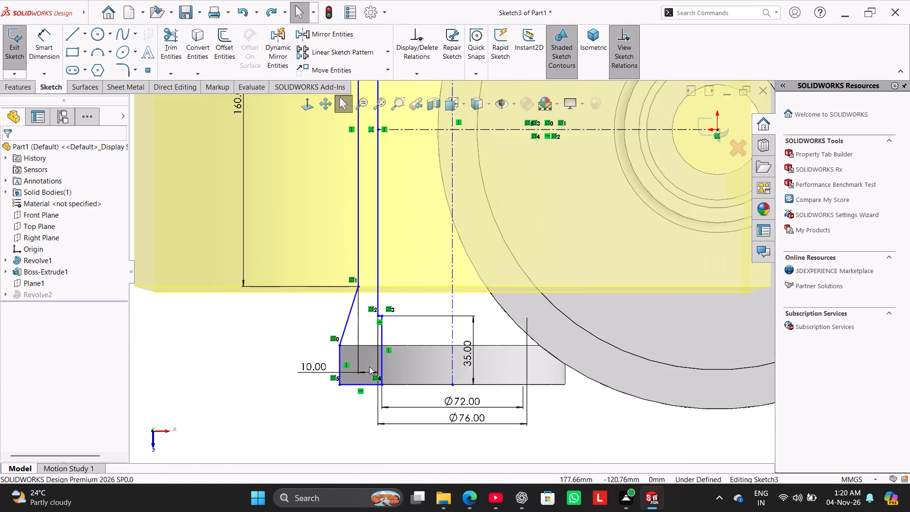
{"action": "scroll", "coordinate": [369, 366], "scroll_direction": "down", "scroll_amount": 4}
{"action": "left_click_drag", "start_coordinate": [426, 334], "coordinate": [446, 329]}
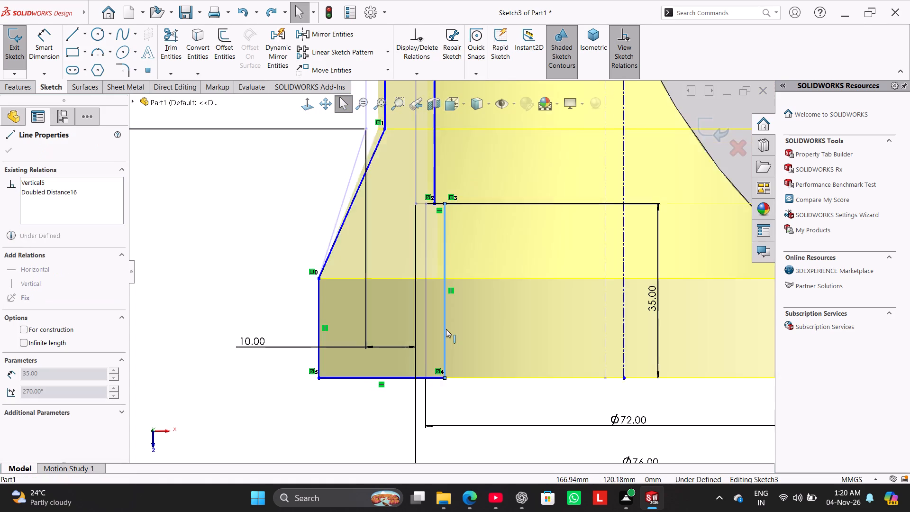
{"action": "left_click_drag", "start_coordinate": [446, 329], "coordinate": [443, 323]}
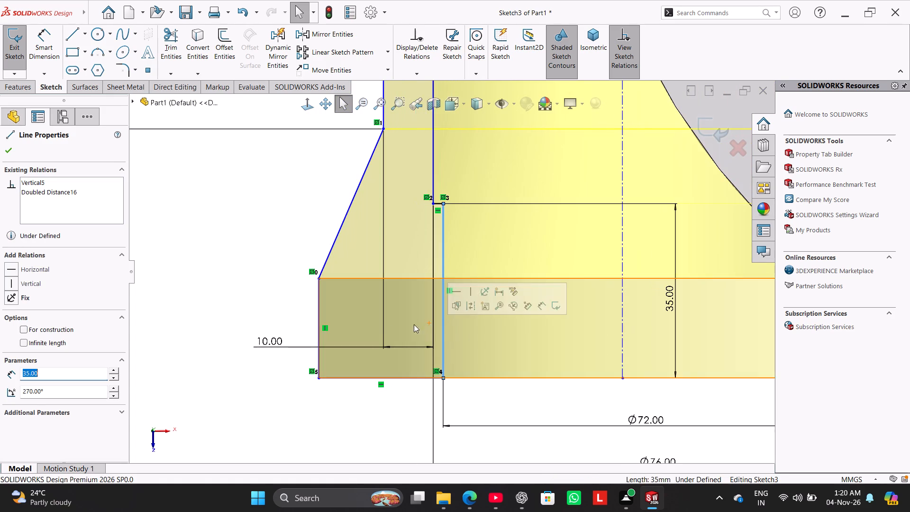
{"action": "left_click", "coordinate": [274, 288]}
Shift the lower flange's outer vertical edge and the slanted edge above it outward, beyond the outline of Boss-Extrude1.
{"action": "left_click_drag", "start_coordinate": [319, 318], "coordinate": [297, 318]}
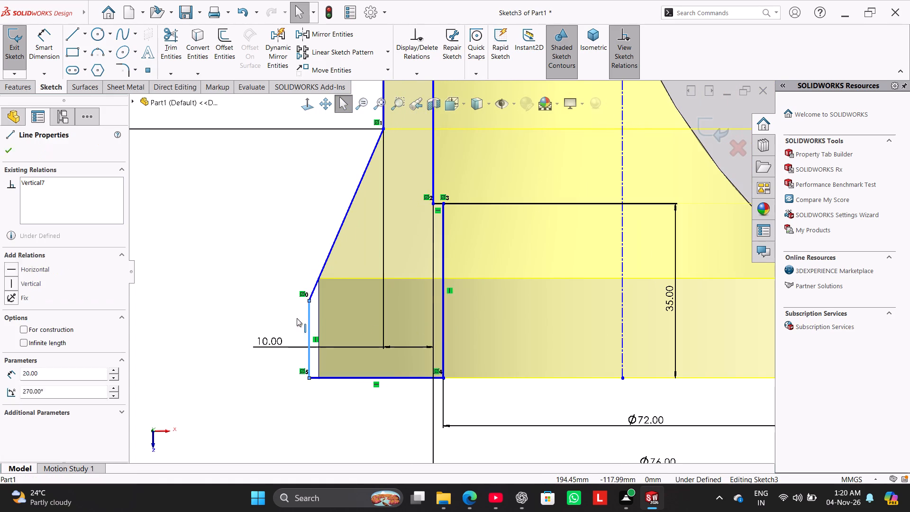
{"action": "left_click_drag", "start_coordinate": [297, 318], "coordinate": [285, 268]}
{"action": "left_click", "coordinate": [264, 282]}
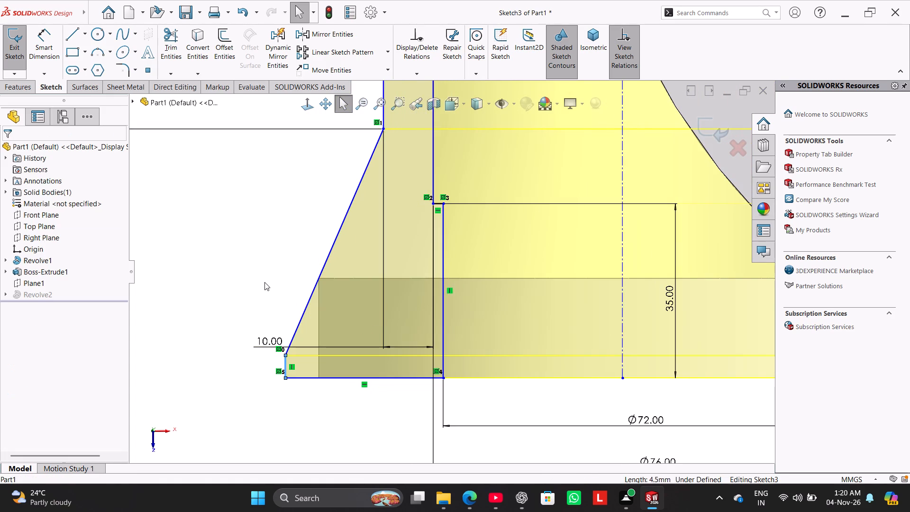
{"action": "left_click_drag", "start_coordinate": [316, 288], "coordinate": [284, 269]}
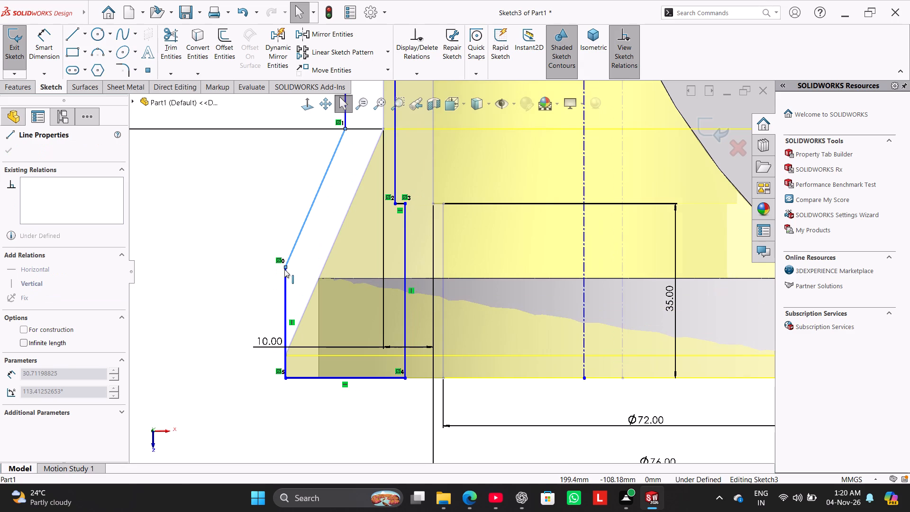
{"action": "left_click_drag", "start_coordinate": [284, 269], "coordinate": [282, 274]}
{"action": "left_click", "coordinate": [222, 310]}
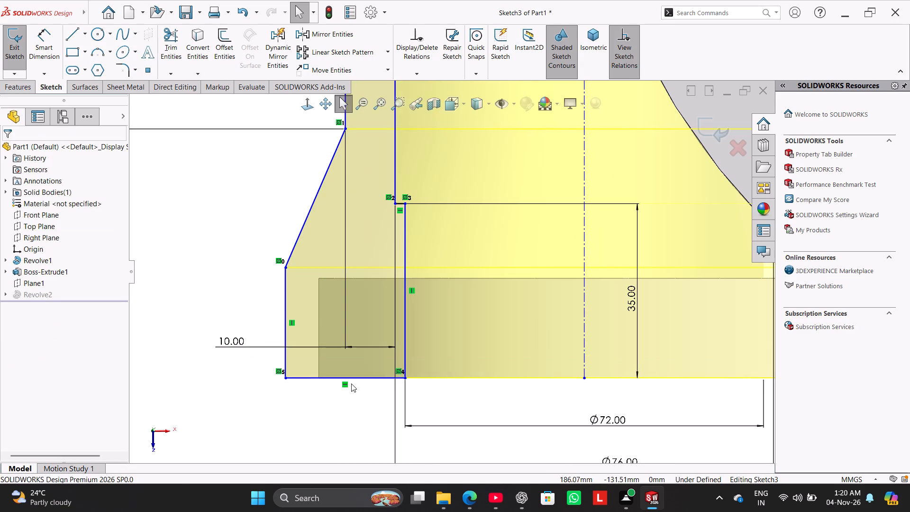
Shift the bottom edge of the sleeve profile about 9 mm below the lower face of Boss-Extrude1.
{"action": "left_click_drag", "start_coordinate": [354, 378], "coordinate": [353, 422]}
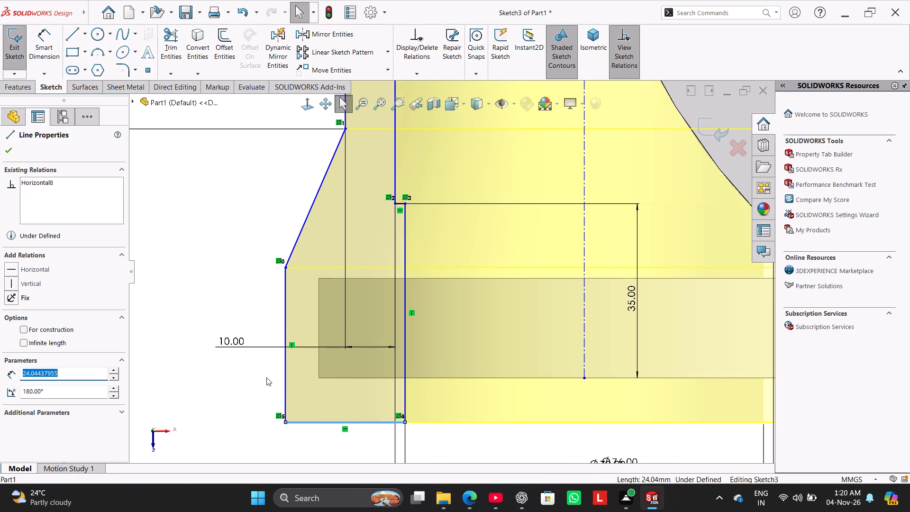
{"action": "left_click", "coordinate": [212, 298]}
Shift the lower inner line and the flange's outer edge farther from the ring, stretching the outer edge to about 113 mm.
{"action": "left_click_drag", "start_coordinate": [404, 355], "coordinate": [380, 361]}
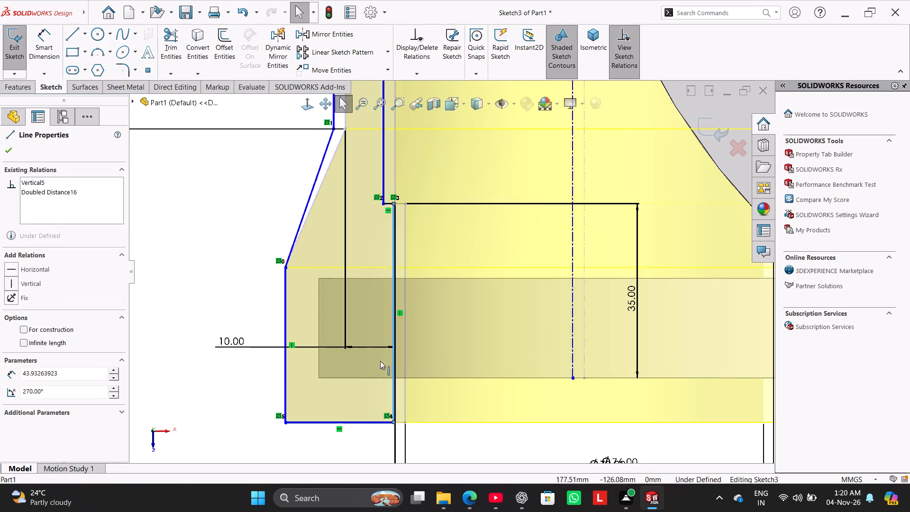
{"action": "left_click_drag", "start_coordinate": [380, 361], "coordinate": [319, 374]}
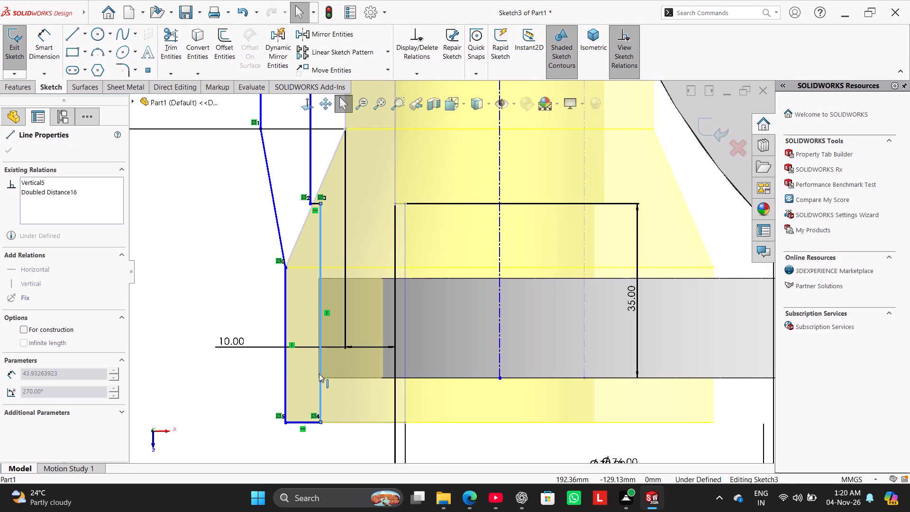
{"action": "left_click_drag", "start_coordinate": [319, 374], "coordinate": [308, 374]}
{"action": "left_click_drag", "start_coordinate": [285, 372], "coordinate": [225, 371]}
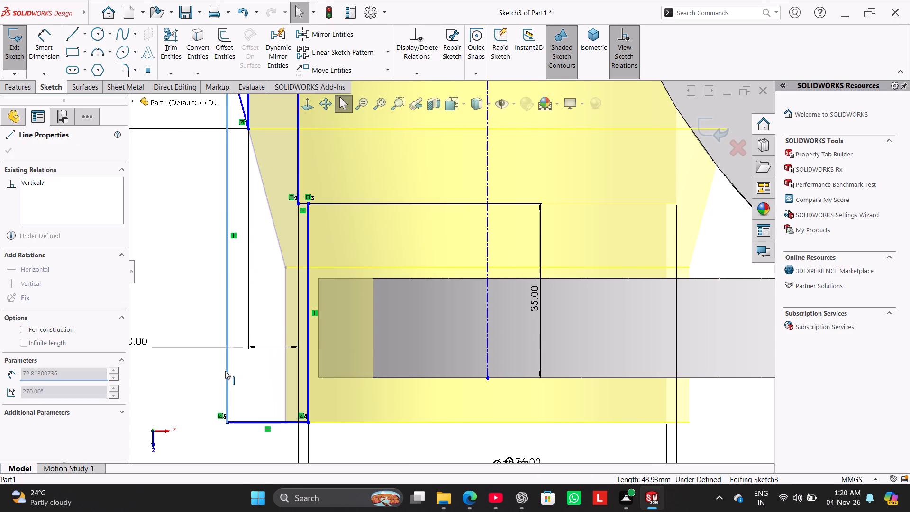
{"action": "left_click_drag", "start_coordinate": [225, 371], "coordinate": [176, 364]}
{"action": "scroll", "coordinate": [489, 360], "scroll_direction": "up", "scroll_amount": 5}
{"action": "left_click", "coordinate": [513, 387]}
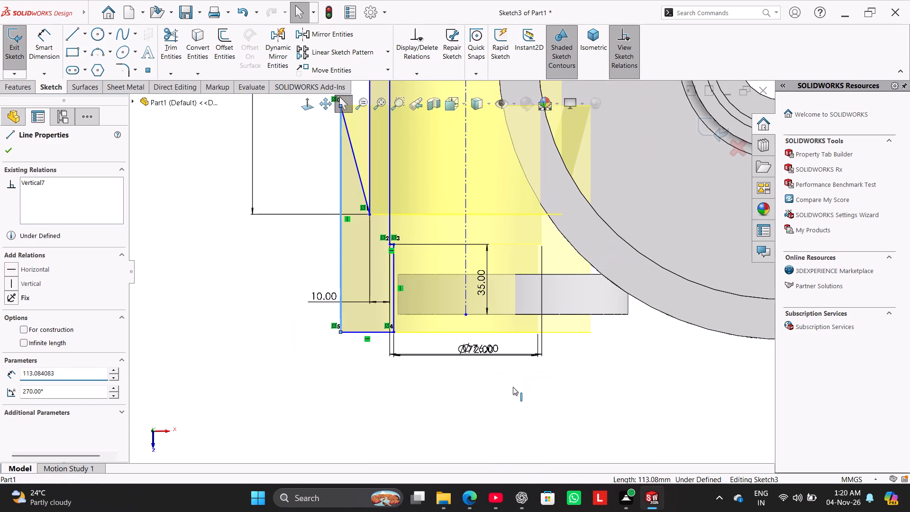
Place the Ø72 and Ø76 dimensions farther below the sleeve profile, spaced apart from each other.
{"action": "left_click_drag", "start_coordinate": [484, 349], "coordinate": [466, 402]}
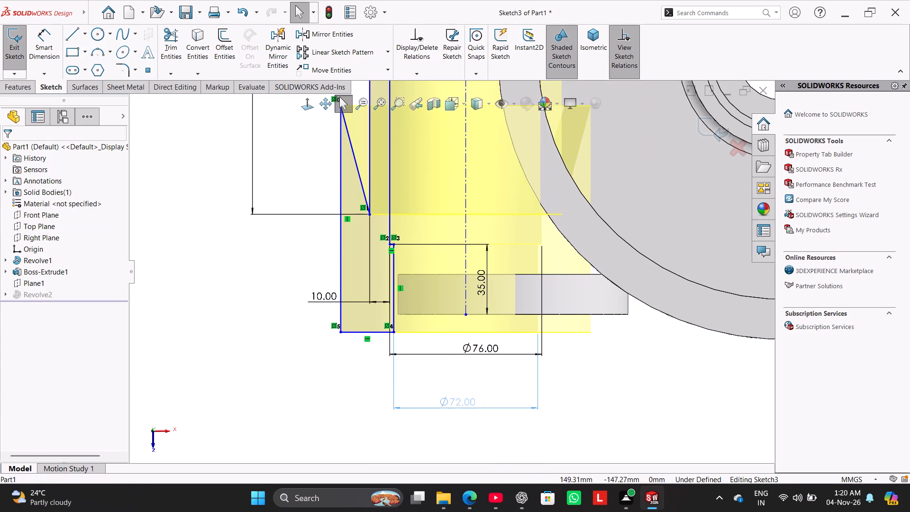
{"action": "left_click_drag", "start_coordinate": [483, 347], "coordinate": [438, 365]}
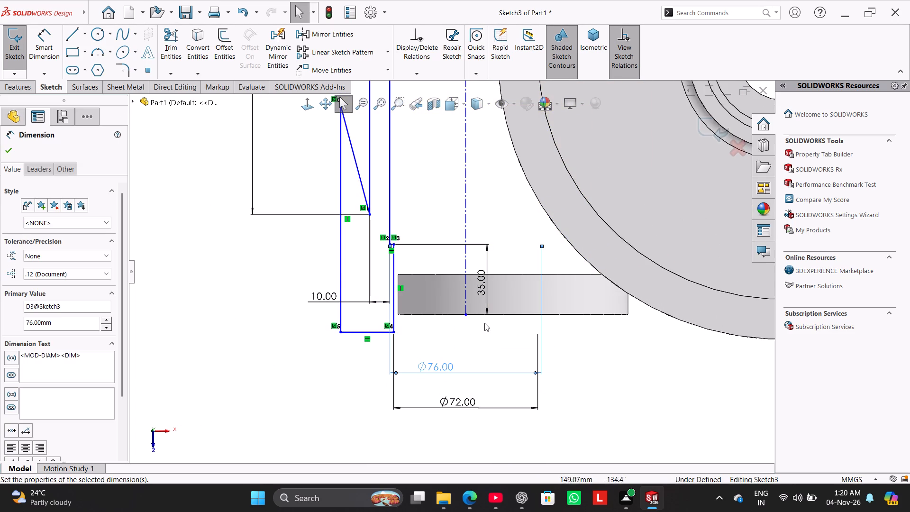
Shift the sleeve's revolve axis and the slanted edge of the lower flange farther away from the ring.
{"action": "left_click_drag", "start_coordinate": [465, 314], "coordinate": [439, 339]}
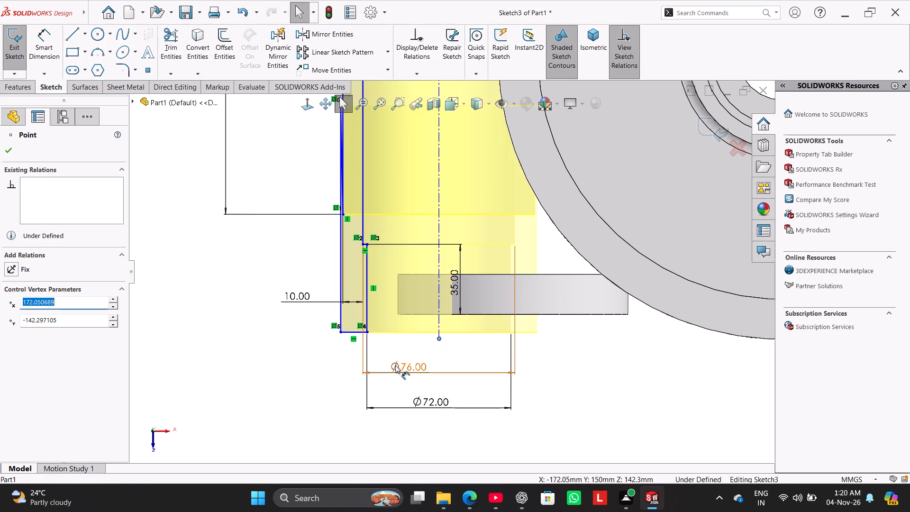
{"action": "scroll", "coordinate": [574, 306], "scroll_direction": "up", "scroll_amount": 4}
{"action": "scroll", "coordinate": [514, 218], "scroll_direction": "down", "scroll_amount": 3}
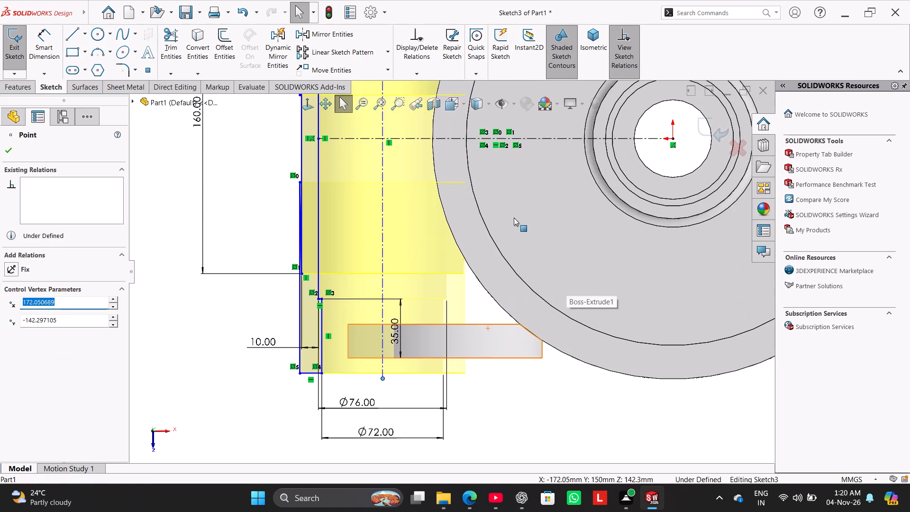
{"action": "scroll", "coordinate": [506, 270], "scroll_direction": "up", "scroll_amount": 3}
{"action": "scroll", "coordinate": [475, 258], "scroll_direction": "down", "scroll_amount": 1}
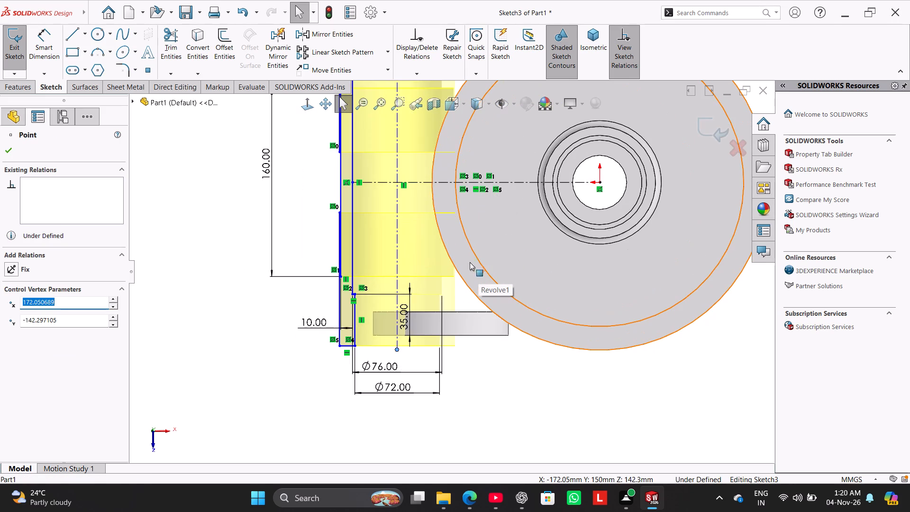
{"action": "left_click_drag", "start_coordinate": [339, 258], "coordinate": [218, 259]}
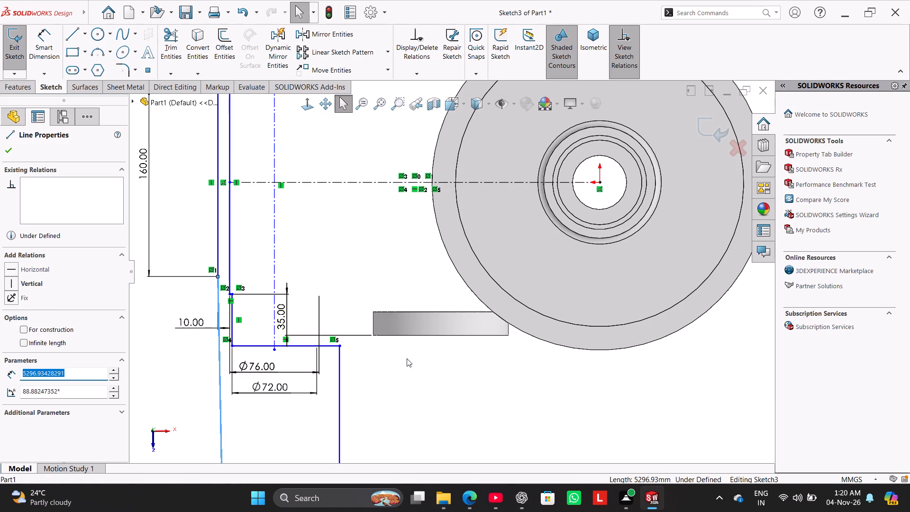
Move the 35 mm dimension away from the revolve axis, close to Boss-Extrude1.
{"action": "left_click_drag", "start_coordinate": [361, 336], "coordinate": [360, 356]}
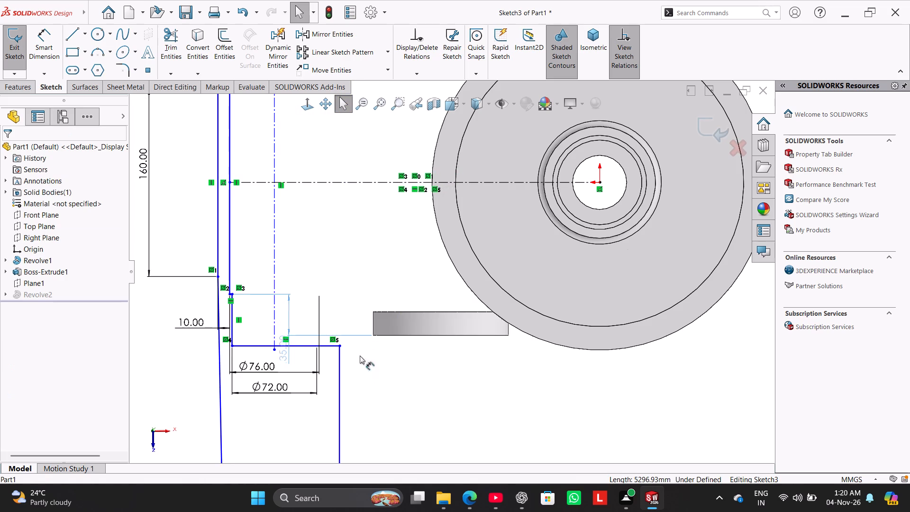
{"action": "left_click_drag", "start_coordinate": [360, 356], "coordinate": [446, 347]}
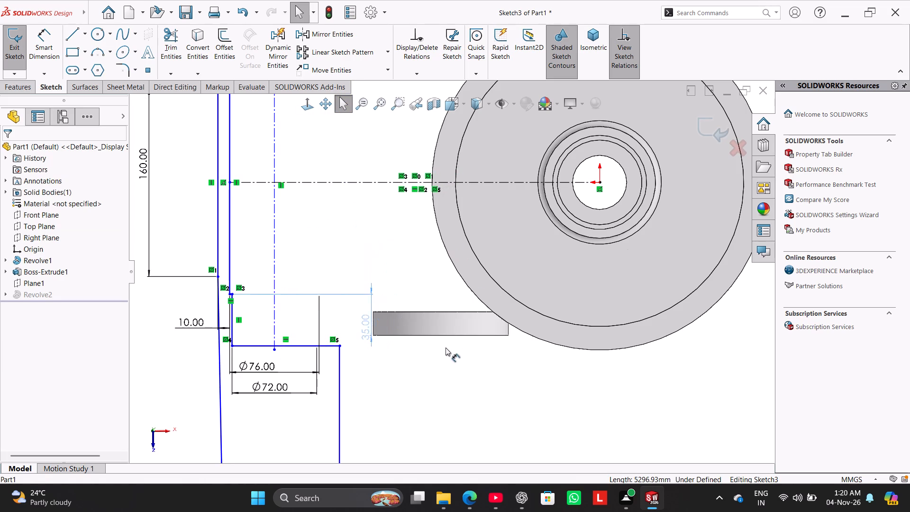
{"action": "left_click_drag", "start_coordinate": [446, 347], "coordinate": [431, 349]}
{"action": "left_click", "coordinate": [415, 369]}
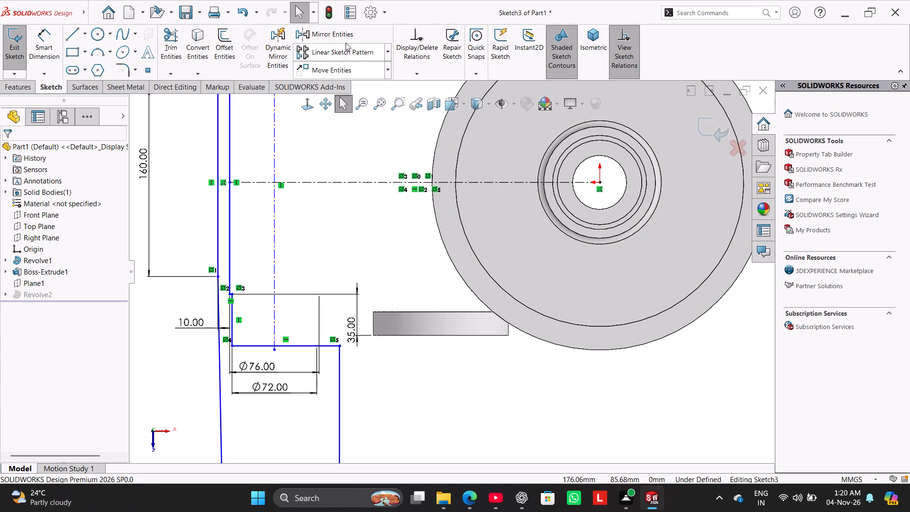
Undo all recent shifts of the sleeve sketch's lines, axis and dimensions, back to before the sketch was opened for editing.
{"action": "left_click", "coordinate": [245, 9]}
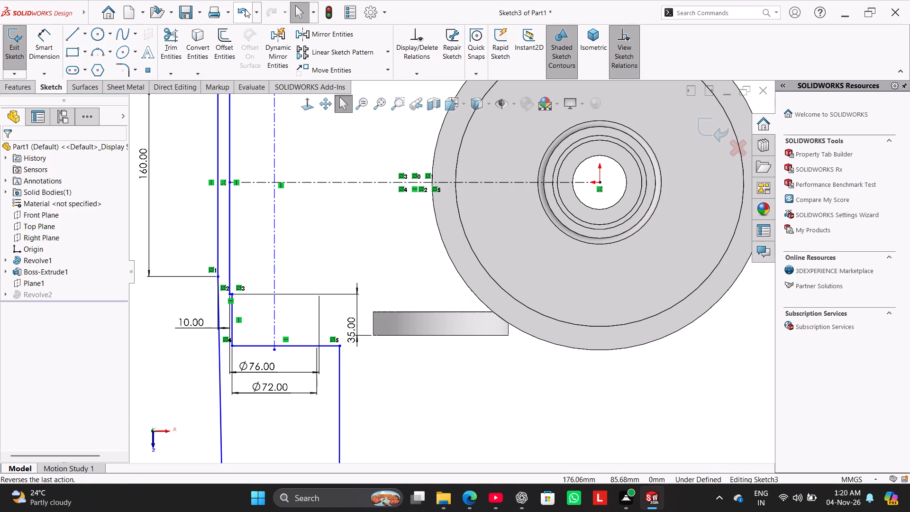
{"action": "left_click", "coordinate": [245, 9]}
{"action": "left_click", "coordinate": [245, 9]}
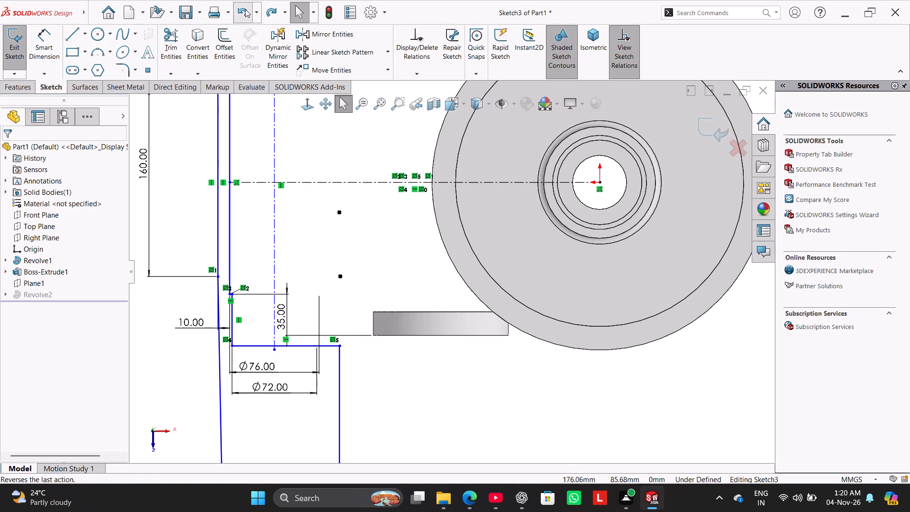
{"action": "left_click", "coordinate": [245, 9]}
{"action": "left_click", "coordinate": [245, 9]}
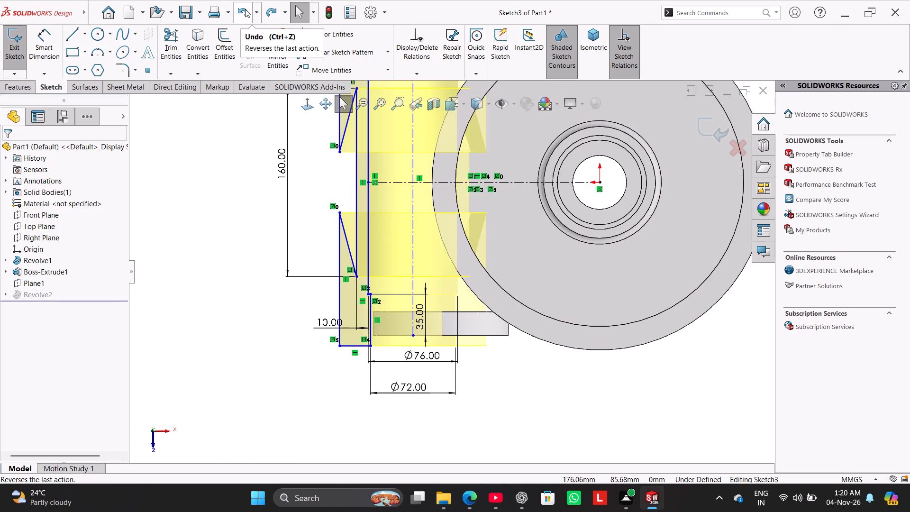
{"action": "left_click", "coordinate": [245, 9]}
{"action": "left_click", "coordinate": [245, 9]}
{"action": "left_click", "coordinate": [245, 9]}
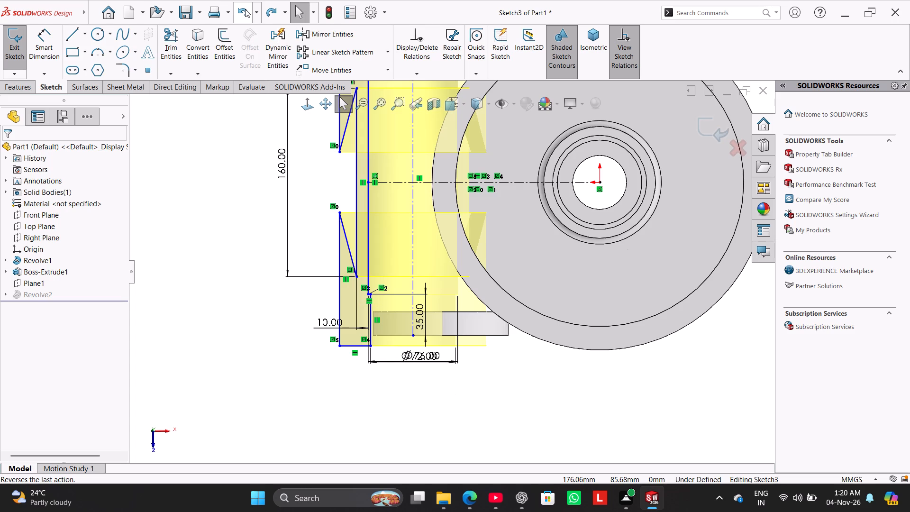
{"action": "left_click", "coordinate": [245, 9]}
{"action": "left_click", "coordinate": [245, 9]}
{"action": "left_click", "coordinate": [245, 9]}
{"action": "left_click", "coordinate": [245, 9]}
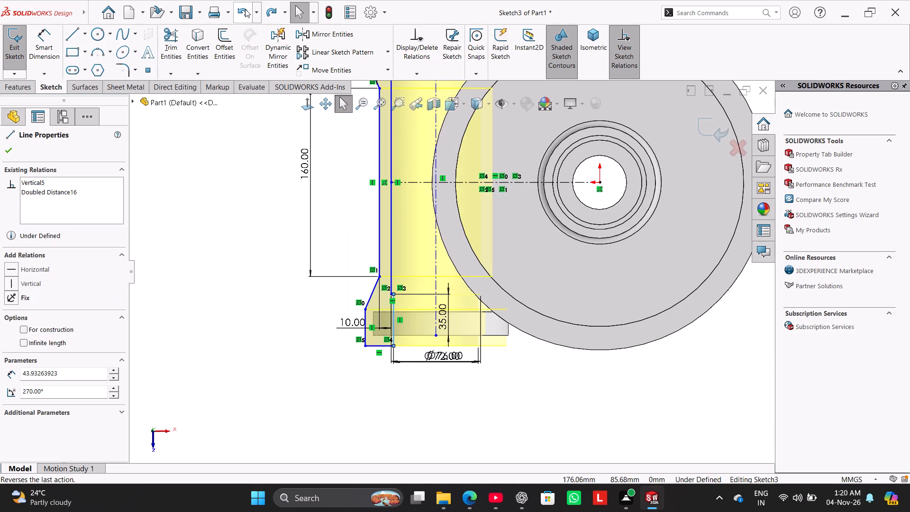
{"action": "left_click", "coordinate": [245, 9]}
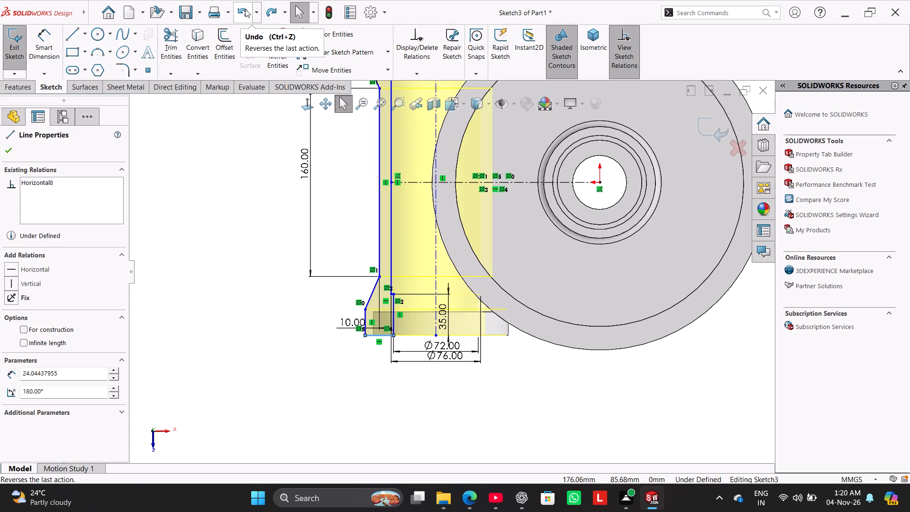
{"action": "left_click", "coordinate": [245, 9]}
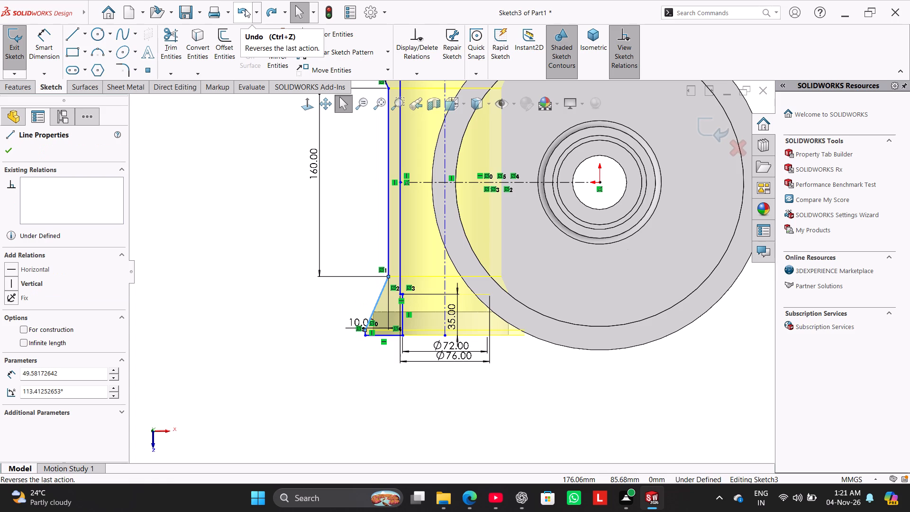
{"action": "left_click", "coordinate": [245, 9]}
{"action": "left_click", "coordinate": [245, 9]}
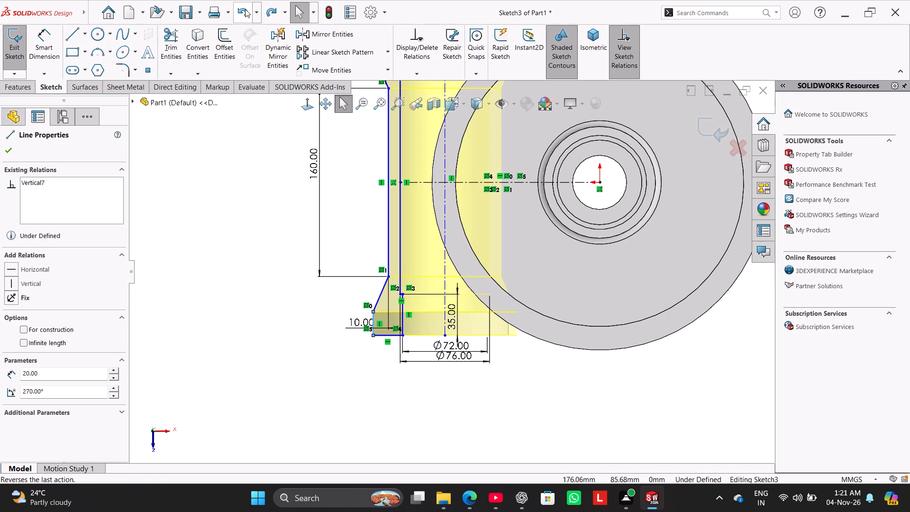
{"action": "left_click", "coordinate": [245, 9]}
{"action": "left_click", "coordinate": [245, 9]}
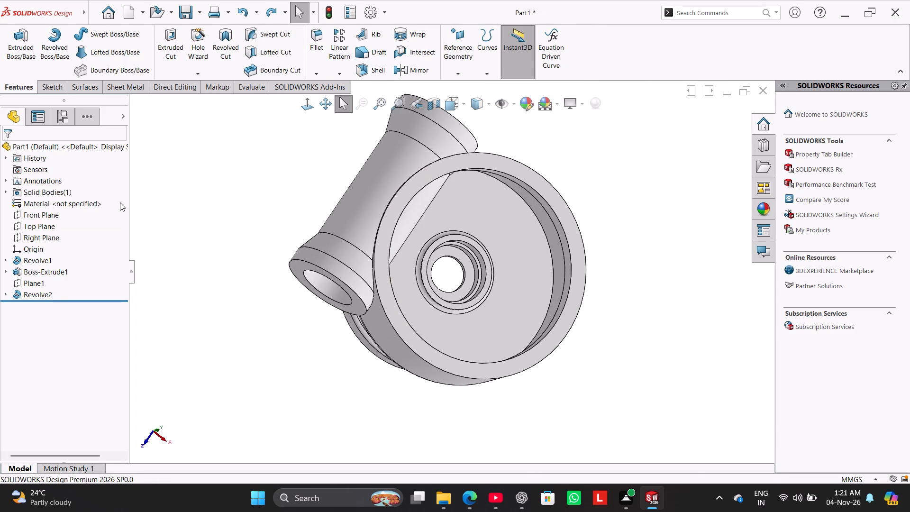
Edit the Revolve2 sketch, delete the 35 mm dimension at the sleeve's lower end and exit the sketch.
{"action": "right_click", "coordinate": [44, 293]}
{"action": "left_click", "coordinate": [69, 266]}
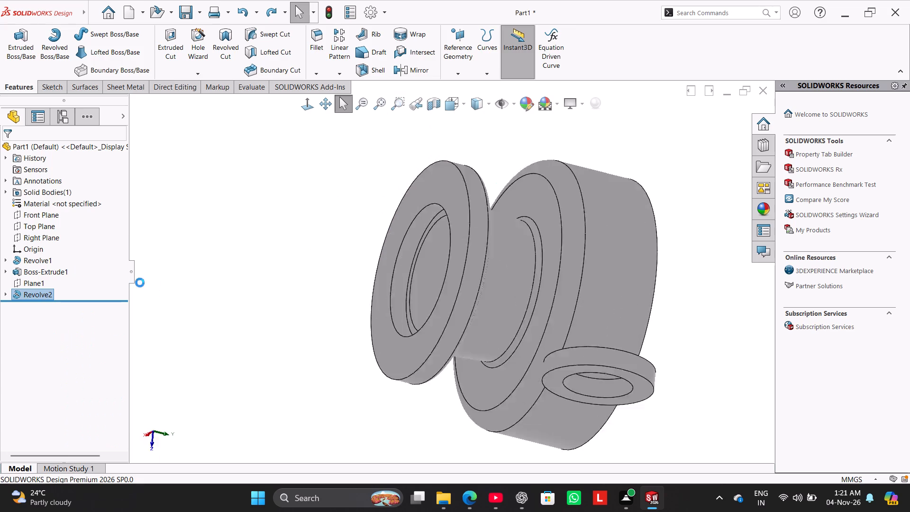
{"action": "left_click", "coordinate": [306, 108]}
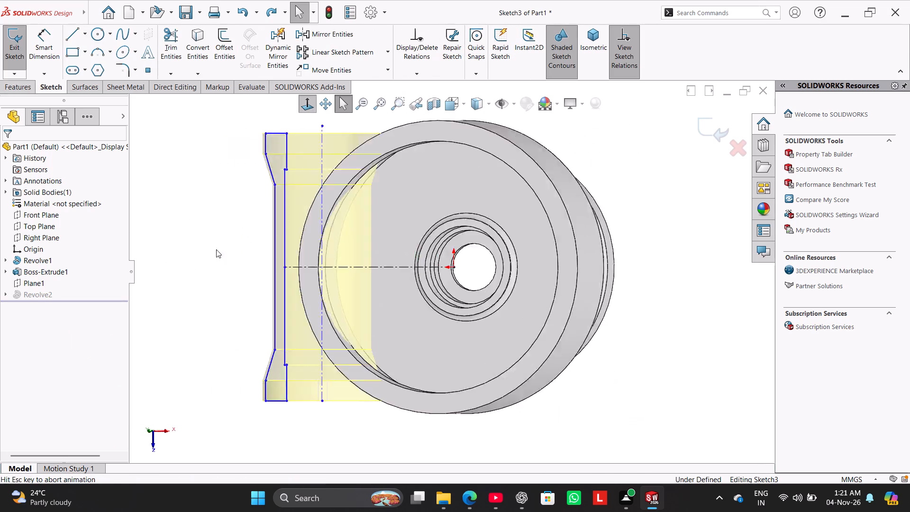
{"action": "left_click", "coordinate": [204, 279]}
{"action": "scroll", "coordinate": [387, 379], "scroll_direction": "down", "scroll_amount": 3}
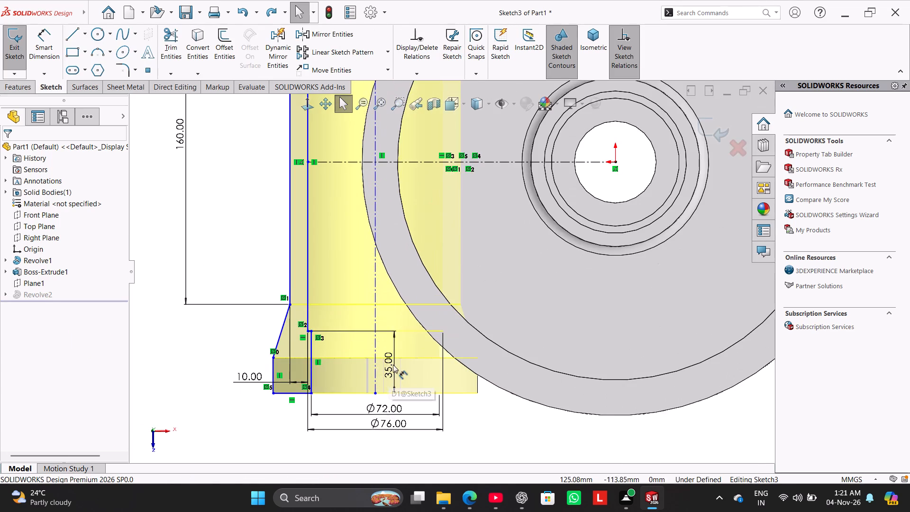
{"action": "scroll", "coordinate": [393, 365], "scroll_direction": "down", "scroll_amount": 2}
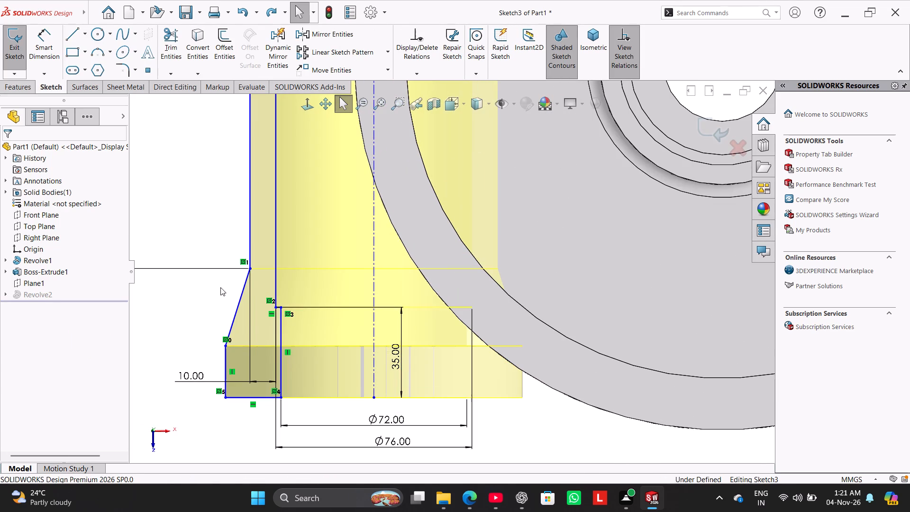
{"action": "right_click", "coordinate": [206, 298]}
{"action": "left_click", "coordinate": [187, 311]}
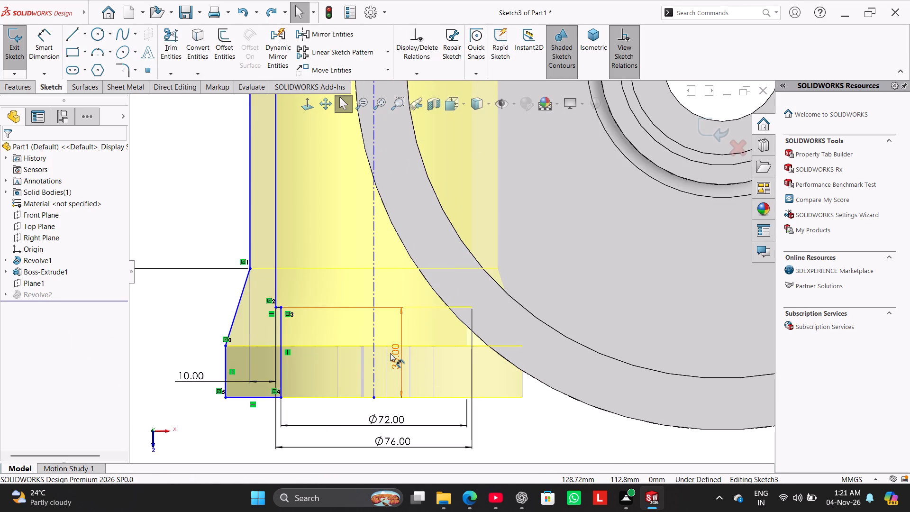
{"action": "right_click", "coordinate": [390, 353]}
{"action": "left_click", "coordinate": [419, 373]}
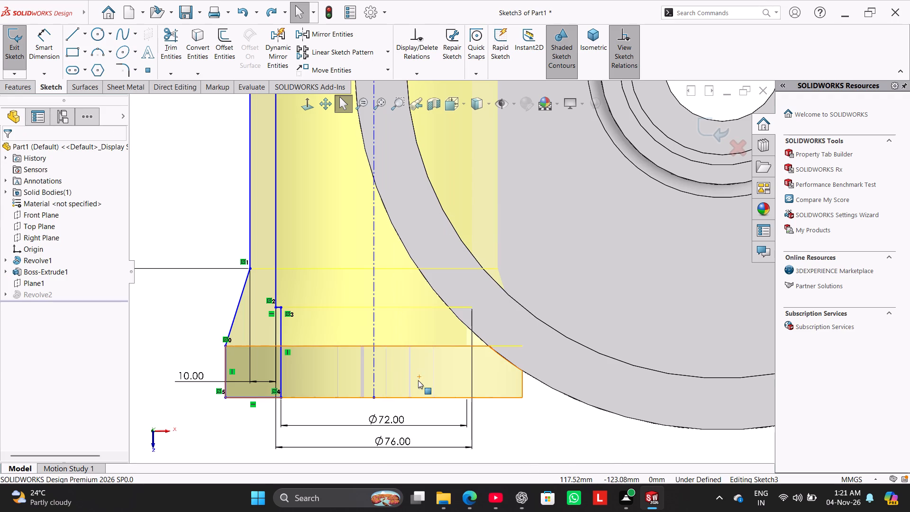
{"action": "scroll", "coordinate": [246, 222], "scroll_direction": "up", "scroll_amount": 2}
{"action": "scroll", "coordinate": [257, 174], "scroll_direction": "up", "scroll_amount": 1}
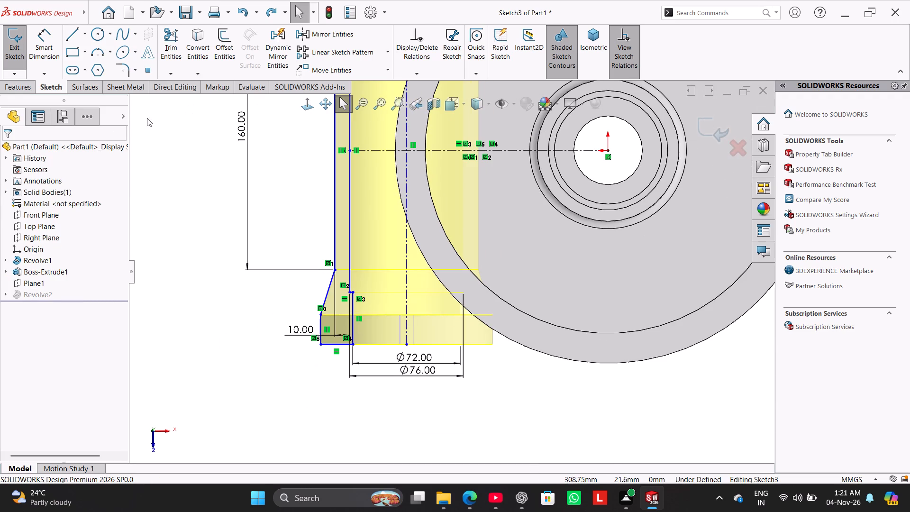
{"action": "left_click", "coordinate": [20, 52]}
Delete the Boss-Extrude1 feature while keeping its absorbed sketch.
{"action": "right_click", "coordinate": [58, 274]}
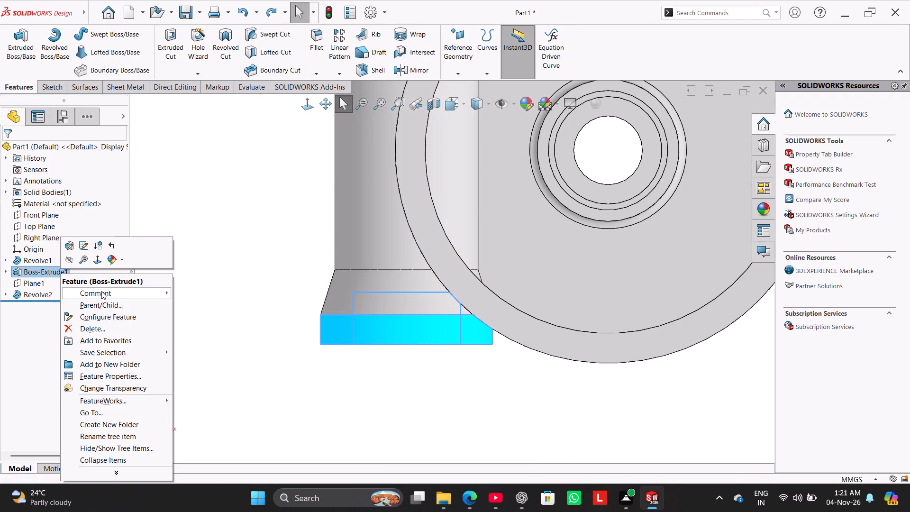
{"action": "left_click", "coordinate": [108, 323]}
{"action": "left_click", "coordinate": [504, 184]}
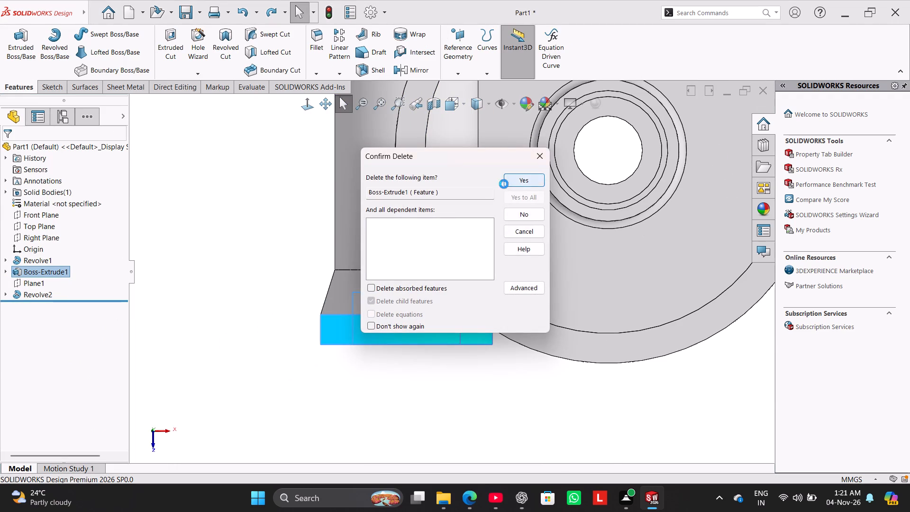
{"action": "left_click", "coordinate": [196, 238]}
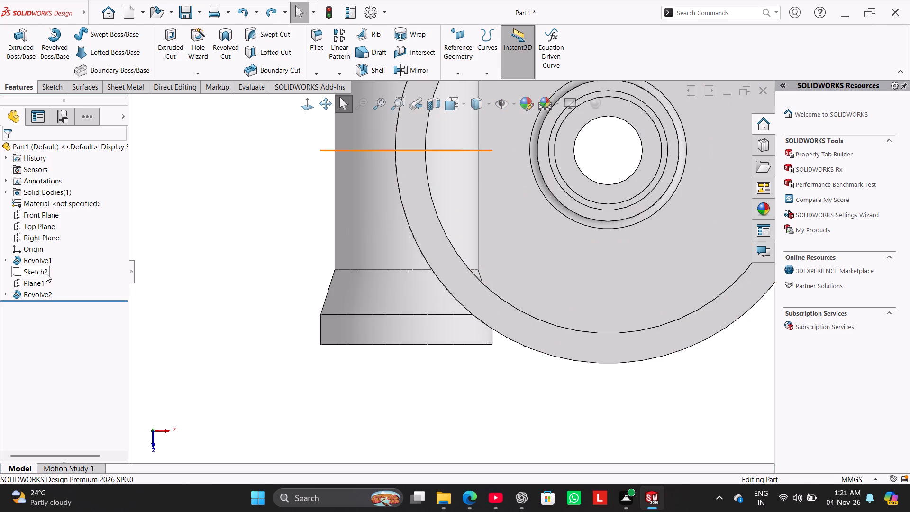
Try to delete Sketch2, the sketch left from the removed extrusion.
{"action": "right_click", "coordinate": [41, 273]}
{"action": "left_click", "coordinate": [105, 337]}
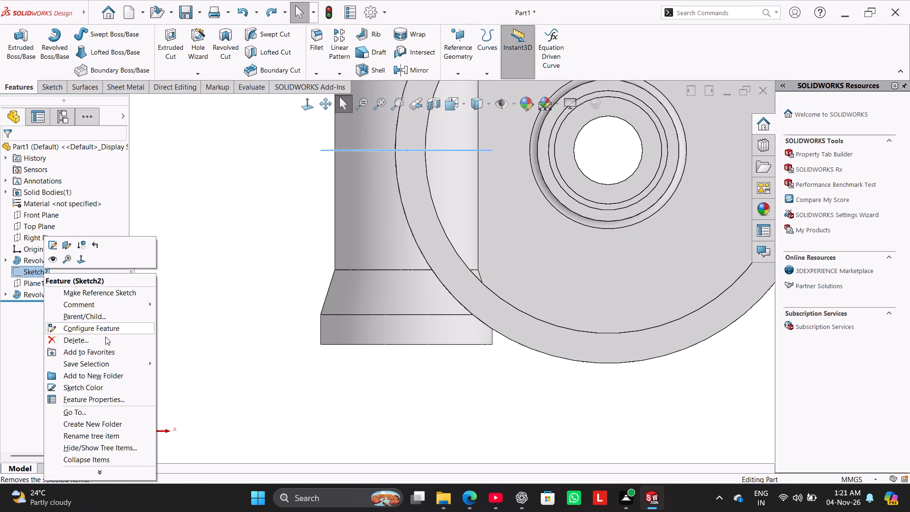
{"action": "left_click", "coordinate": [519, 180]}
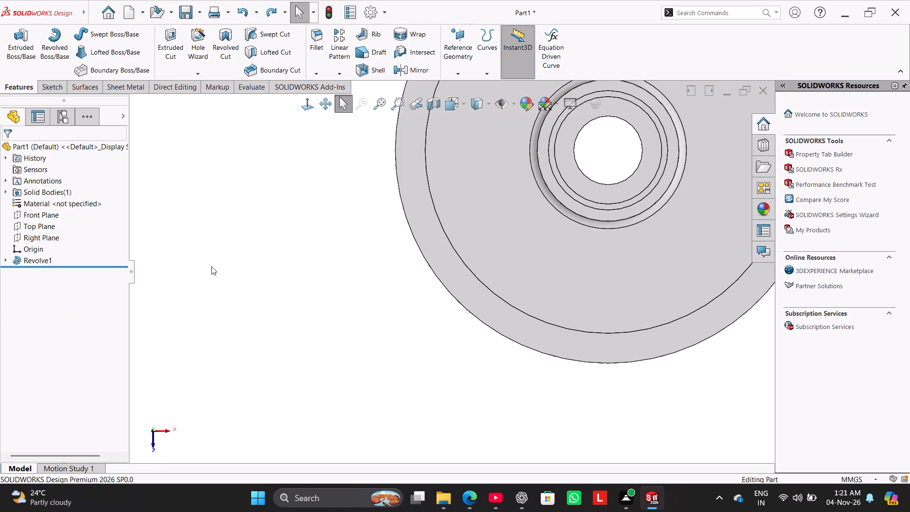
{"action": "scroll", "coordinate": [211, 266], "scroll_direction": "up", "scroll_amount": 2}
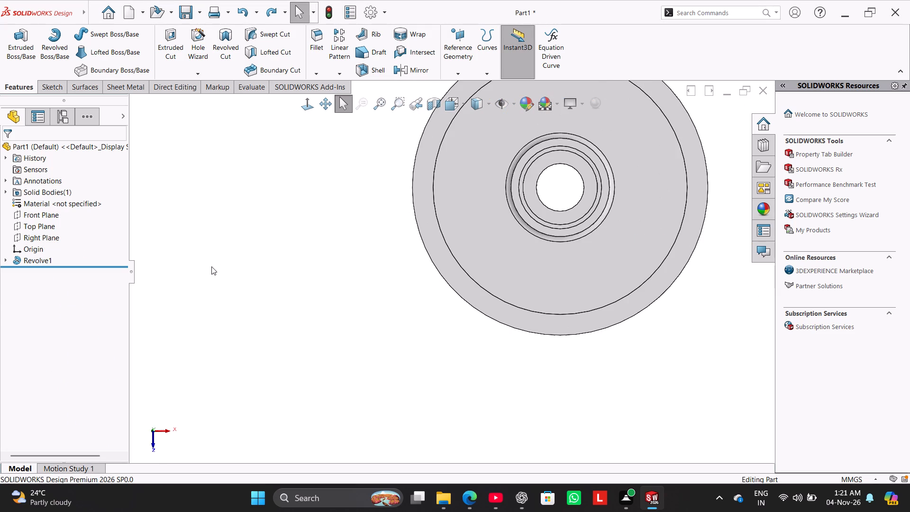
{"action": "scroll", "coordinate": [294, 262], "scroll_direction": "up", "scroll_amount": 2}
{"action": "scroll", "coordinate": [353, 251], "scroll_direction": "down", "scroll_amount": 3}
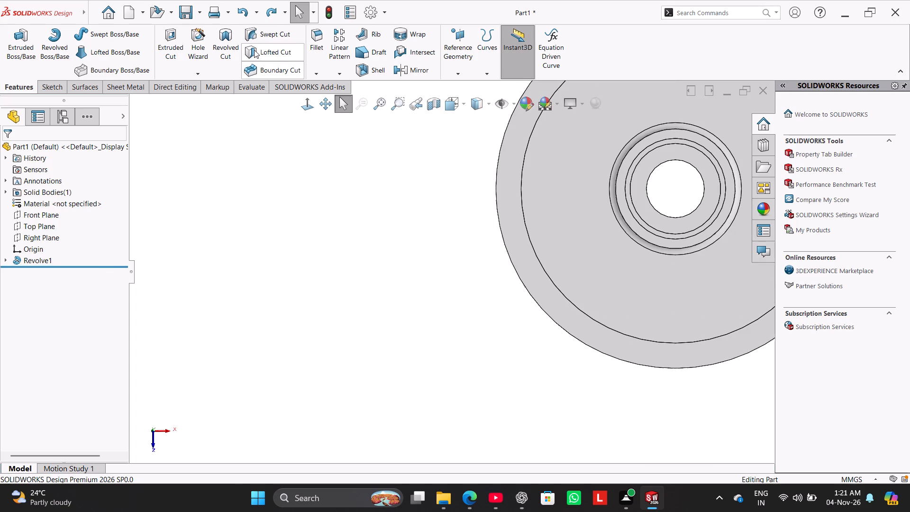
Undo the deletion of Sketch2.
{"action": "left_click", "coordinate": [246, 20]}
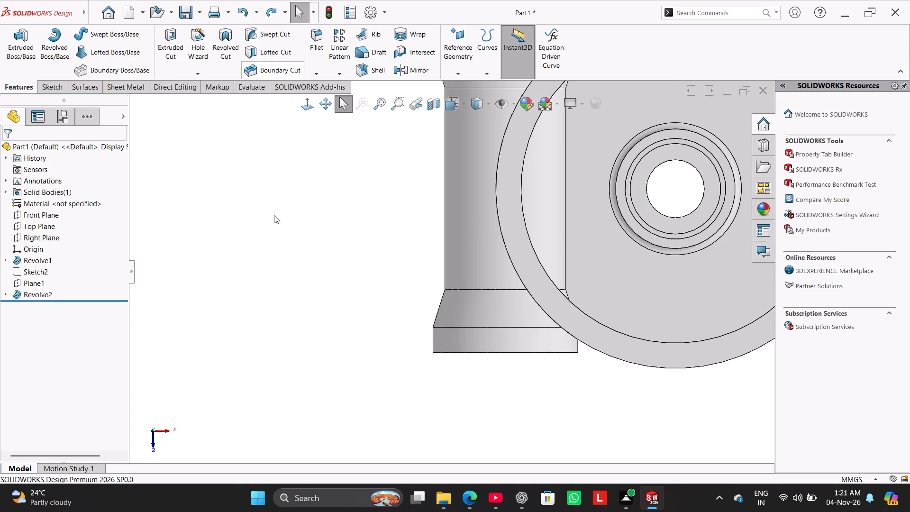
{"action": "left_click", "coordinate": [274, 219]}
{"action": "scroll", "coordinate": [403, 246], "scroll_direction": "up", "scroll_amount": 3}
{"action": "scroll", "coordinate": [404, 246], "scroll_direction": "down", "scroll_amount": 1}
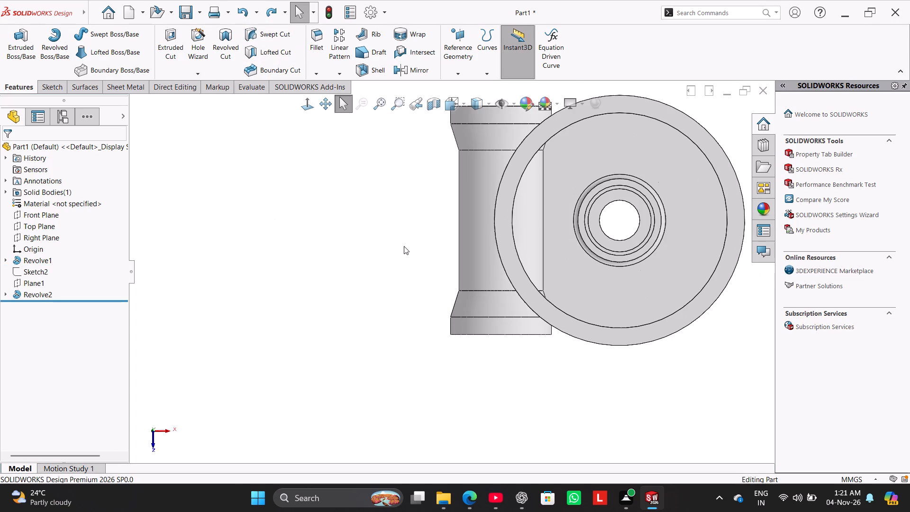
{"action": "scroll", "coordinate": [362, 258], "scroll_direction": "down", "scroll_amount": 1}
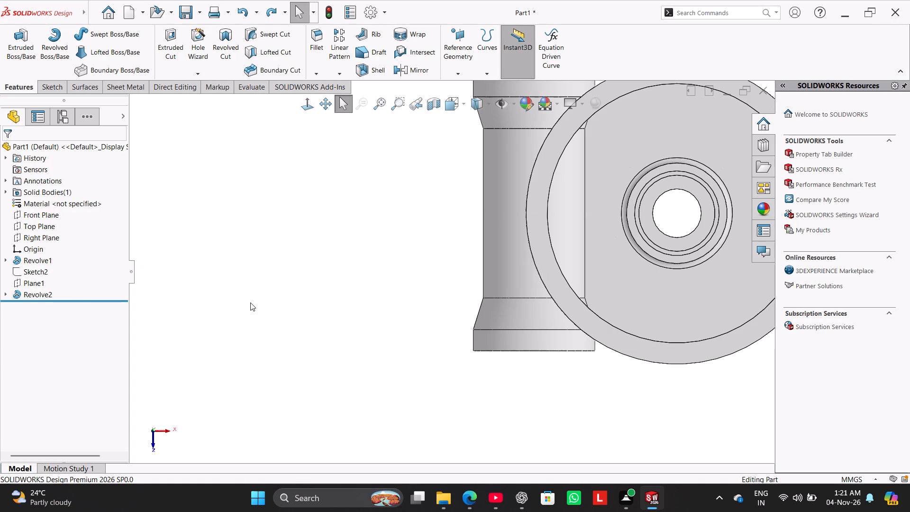
Edit the Revolve2 sketch and dimension the sleeve's vertical centerline at 135 mm from the origin.
{"action": "middle_click_drag", "start_coordinate": [252, 302], "coordinate": [253, 241]}
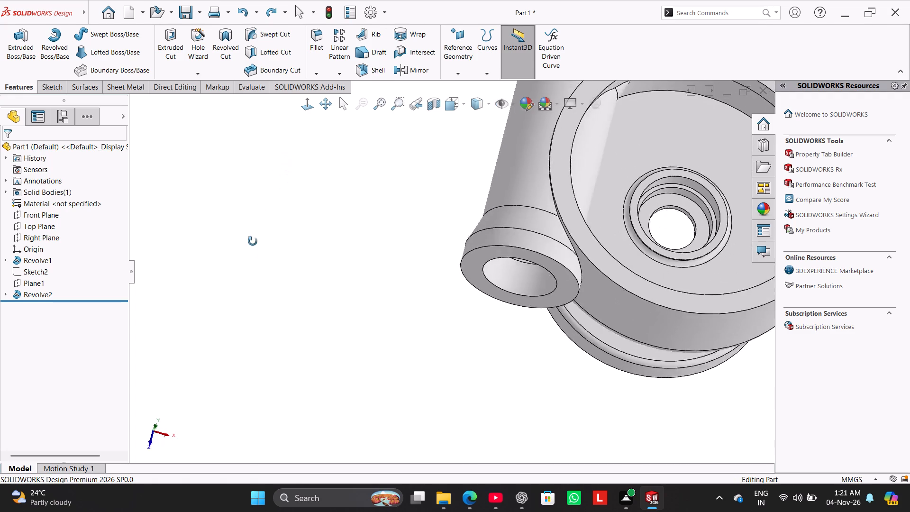
{"action": "middle_click_drag", "start_coordinate": [253, 241], "coordinate": [251, 310]}
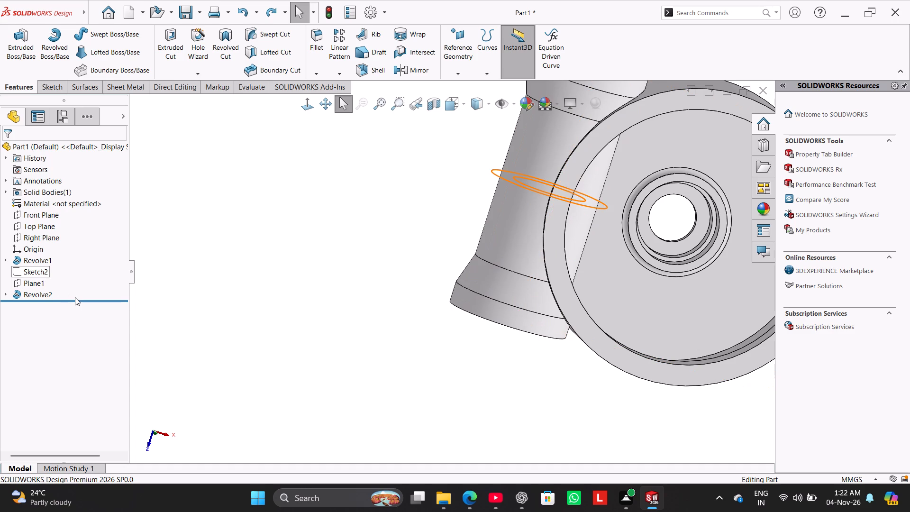
{"action": "right_click", "coordinate": [38, 296]}
{"action": "left_click", "coordinate": [67, 265]}
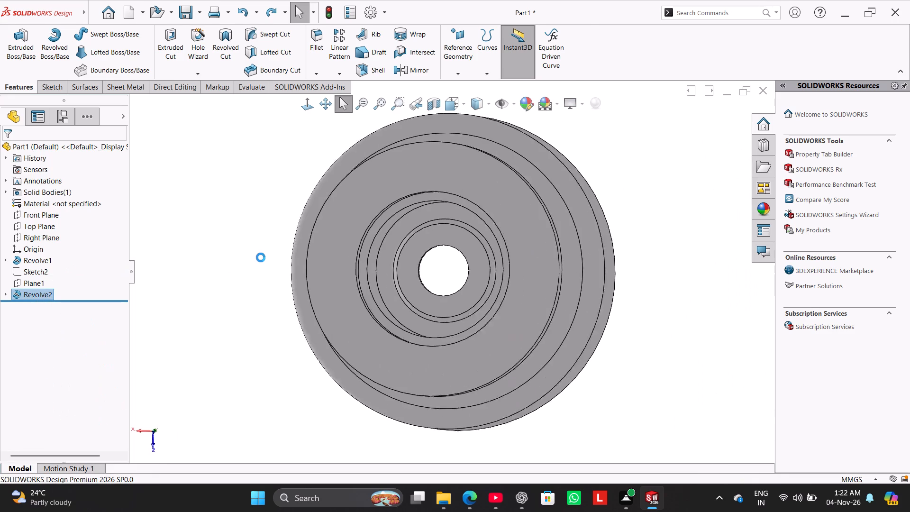
{"action": "left_click", "coordinate": [306, 104]}
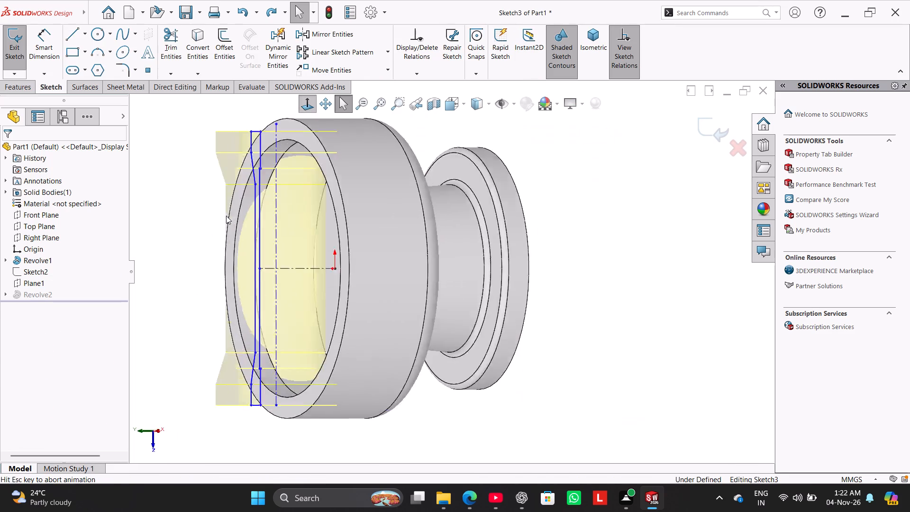
{"action": "left_click", "coordinate": [204, 240]}
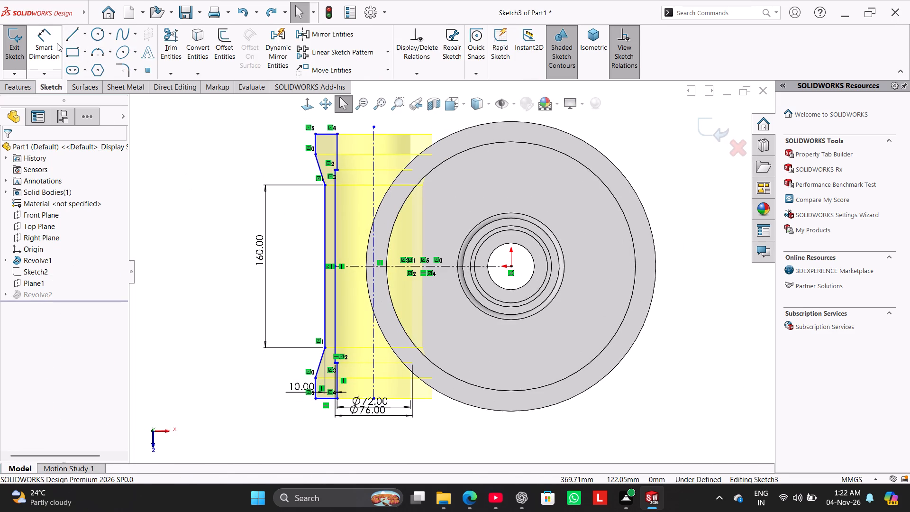
{"action": "left_click", "coordinate": [57, 43]}
{"action": "left_click", "coordinate": [374, 311]}
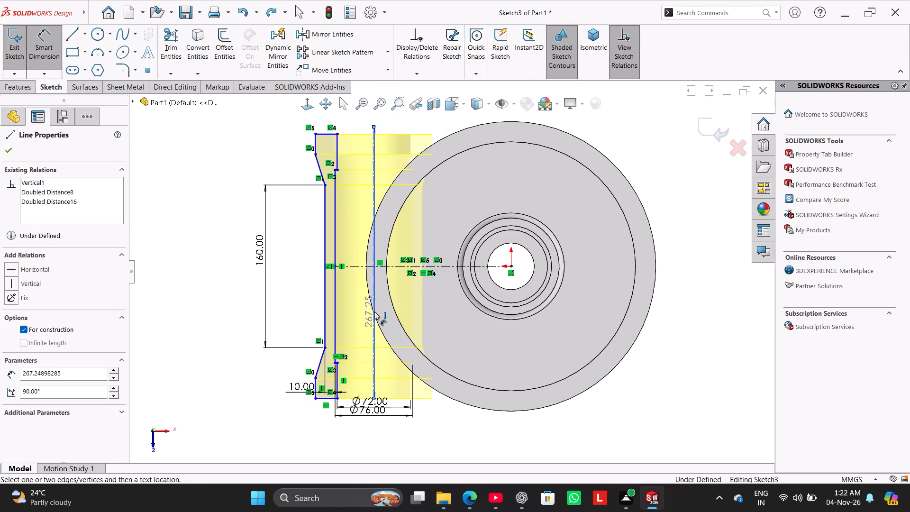
{"action": "left_click", "coordinate": [512, 267]}
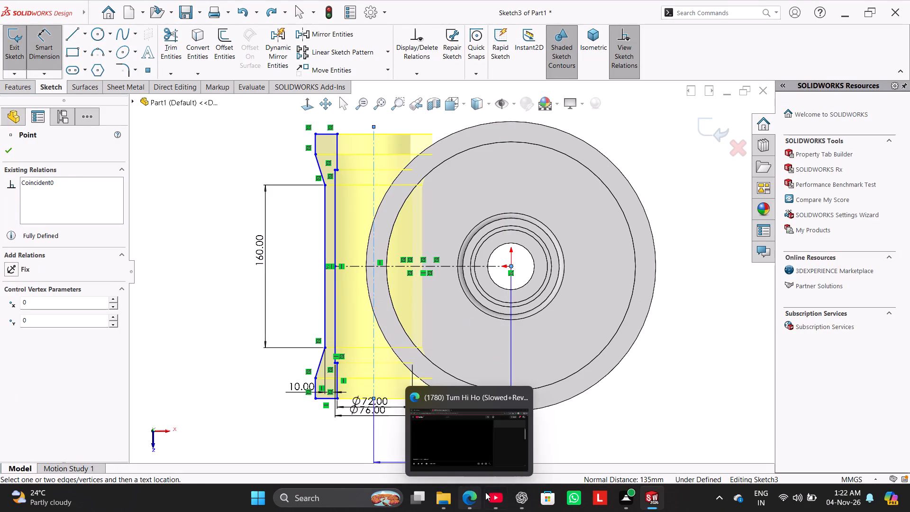
{"action": "left_click", "coordinate": [498, 497]}
{"action": "left_click", "coordinate": [412, 344]}
{"action": "left_click", "coordinate": [655, 497]}
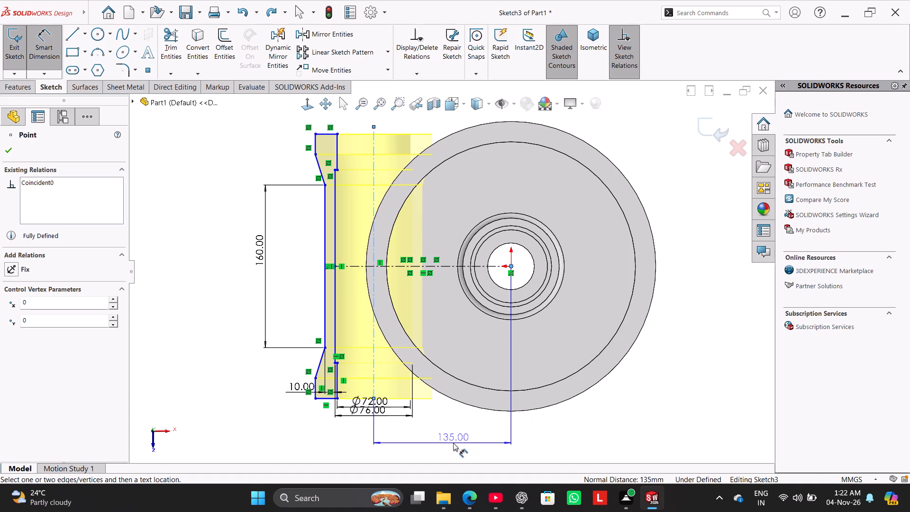
{"action": "left_click", "coordinate": [453, 443]}
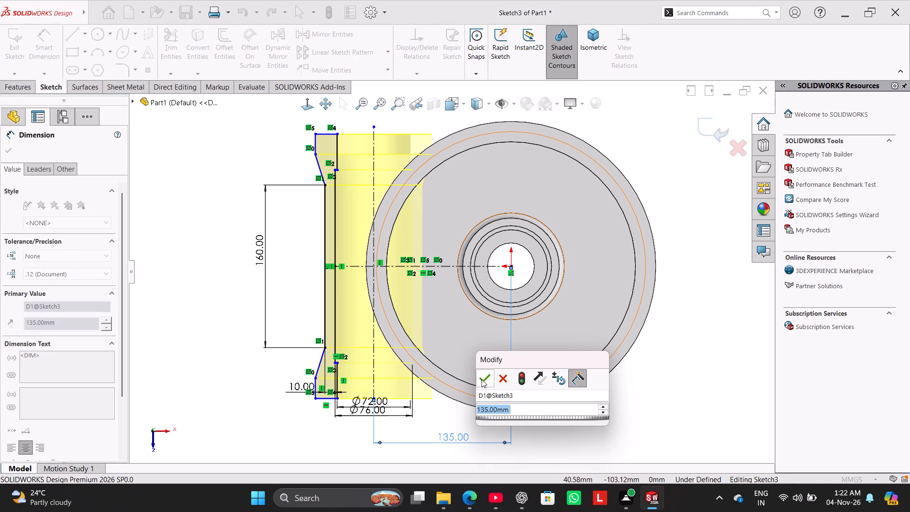
{"action": "left_click_drag", "start_coordinate": [482, 379], "coordinate": [477, 376]}
Give the 135 mm centerline dimension a symmetric tolerance of 0.09 mm.
{"action": "left_click", "coordinate": [64, 254]}
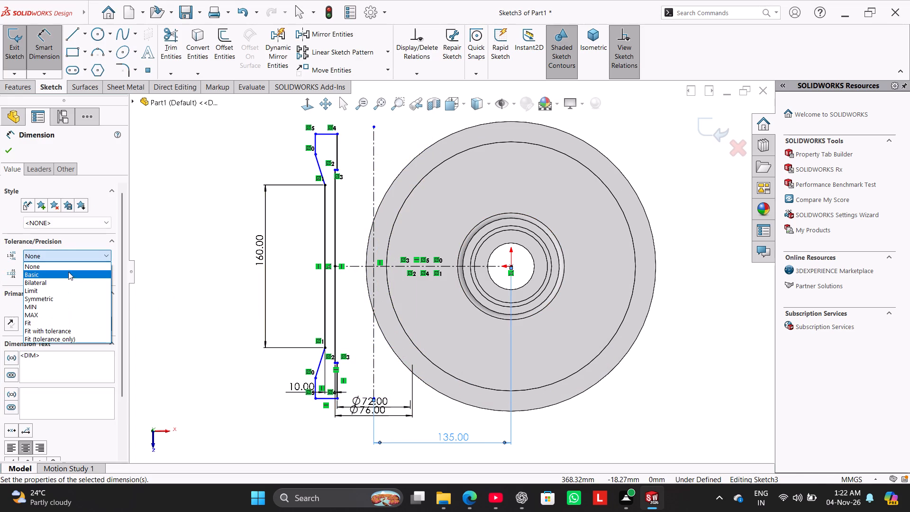
{"action": "left_click", "coordinate": [72, 282]}
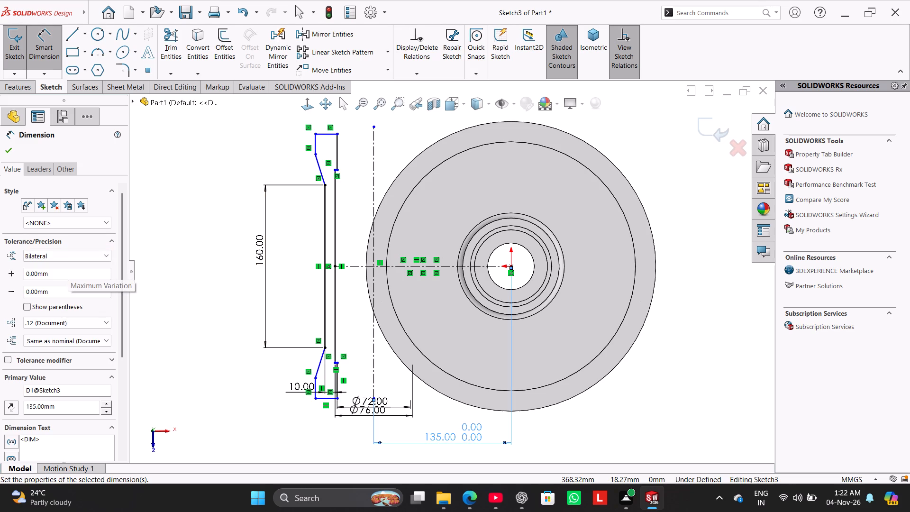
{"action": "left_click", "coordinate": [68, 256]}
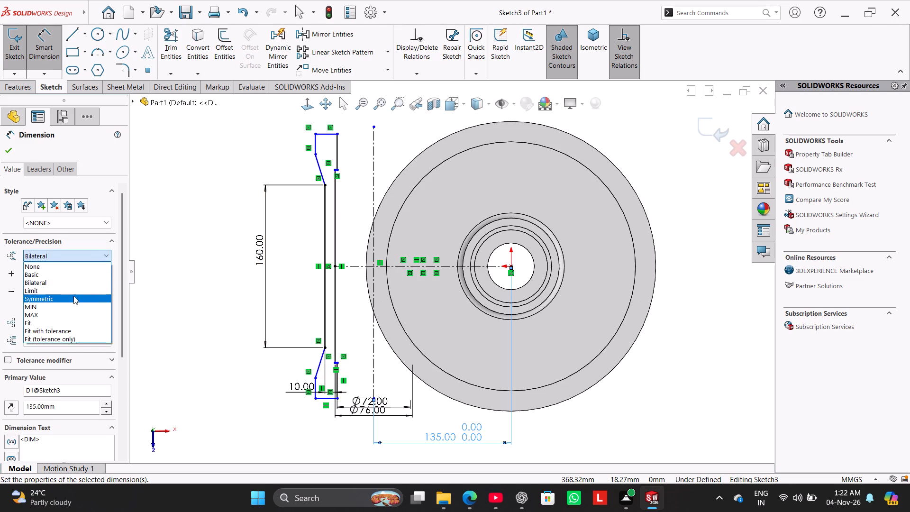
{"action": "left_click", "coordinate": [73, 296]}
{"action": "double_click", "coordinate": [64, 275]}
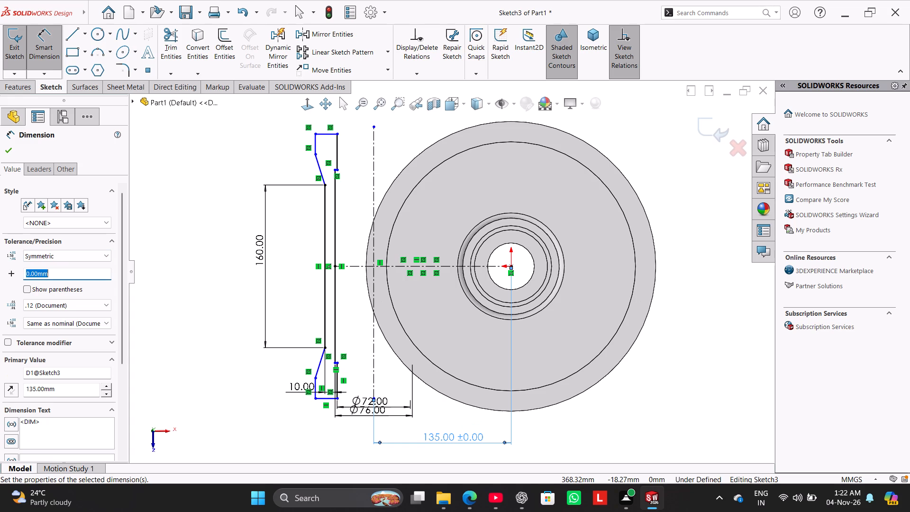
{"action": "type", "text": "0.09"}
{"action": "key", "text": "Return"}
{"action": "left_click", "coordinate": [12, 149]}
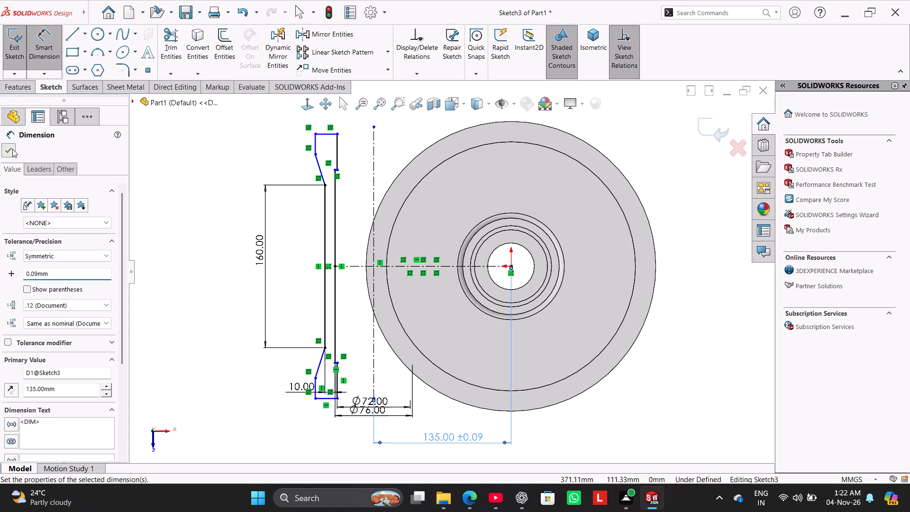
Add a 260 mm overall length dimension between the sleeve profile's bottom line and the horizontal centerline, doubled across it.
{"action": "scroll", "coordinate": [385, 384], "scroll_direction": "down", "scroll_amount": 2}
{"action": "scroll", "coordinate": [397, 355], "scroll_direction": "up", "scroll_amount": 3}
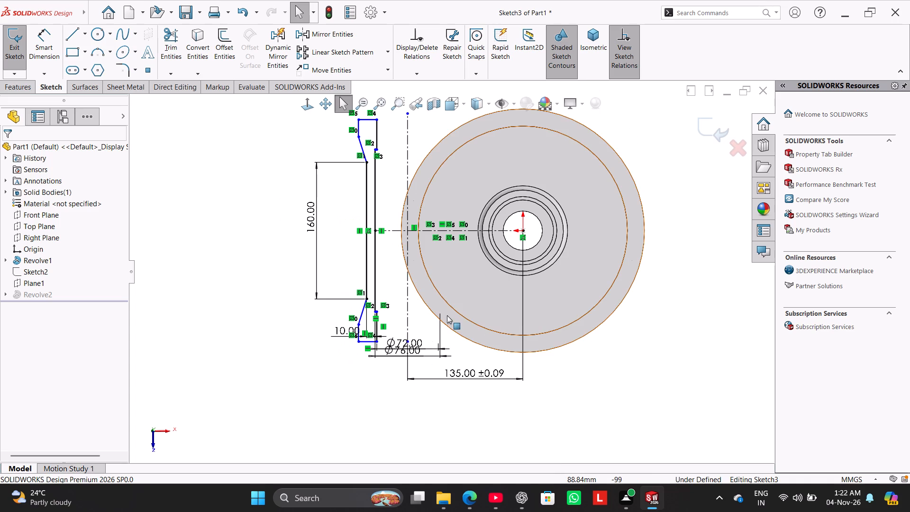
{"action": "scroll", "coordinate": [435, 312], "scroll_direction": "down", "scroll_amount": 2}
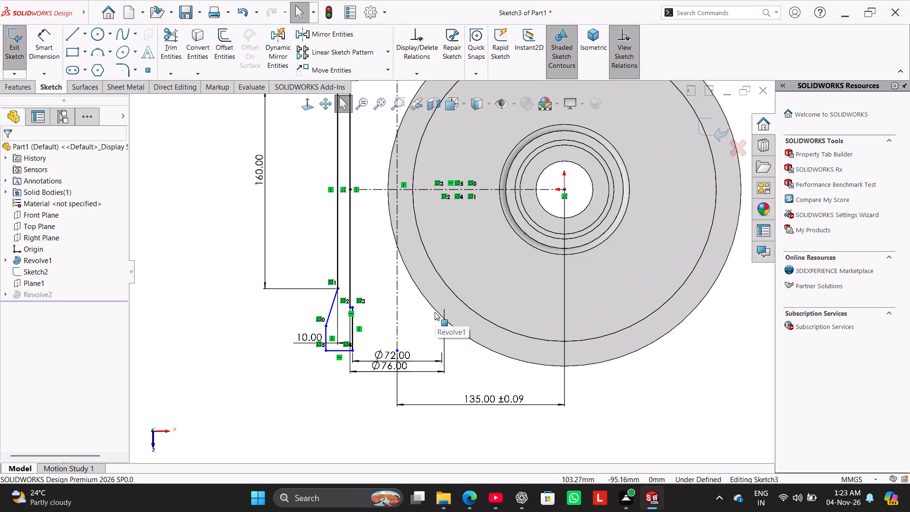
{"action": "scroll", "coordinate": [435, 312], "scroll_direction": "up", "scroll_amount": 2}
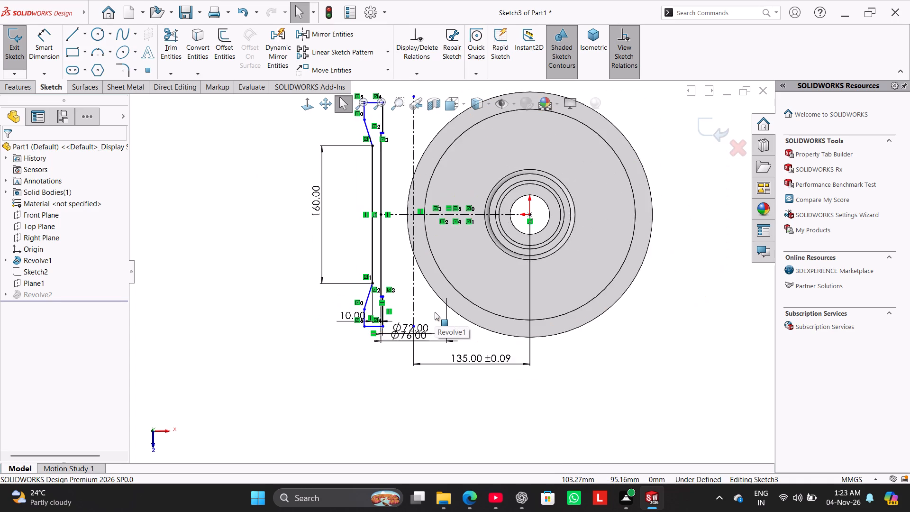
{"action": "scroll", "coordinate": [437, 298], "scroll_direction": "up", "scroll_amount": 1}
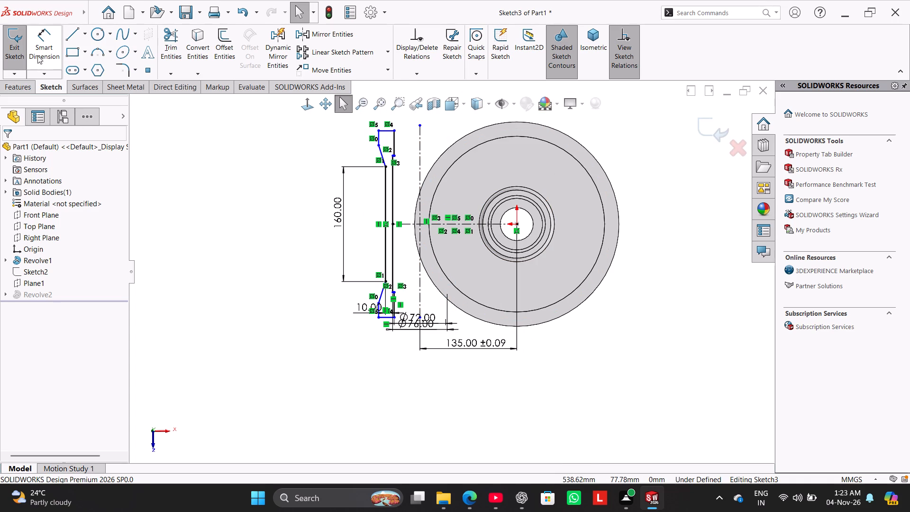
{"action": "left_click", "coordinate": [37, 44]}
{"action": "left_click", "coordinate": [409, 223]}
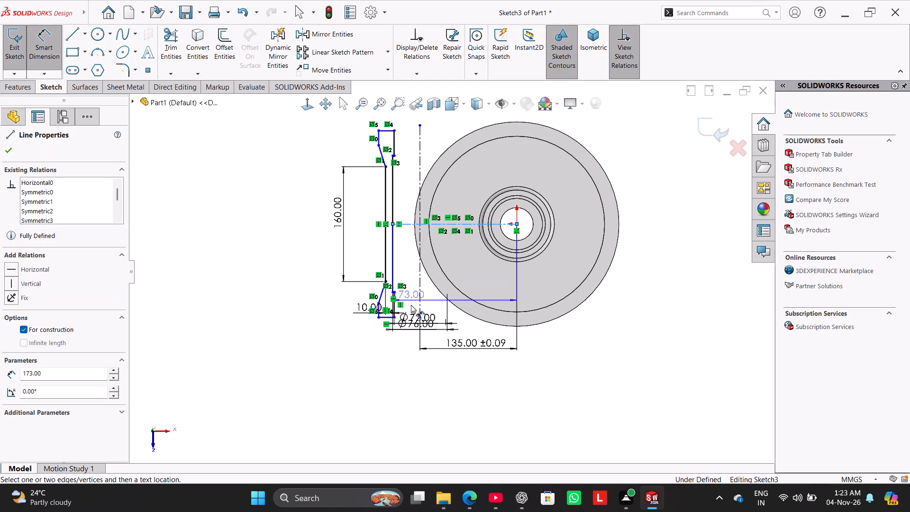
{"action": "scroll", "coordinate": [433, 309], "scroll_direction": "up", "scroll_amount": 2}
{"action": "scroll", "coordinate": [435, 310], "scroll_direction": "down", "scroll_amount": 7}
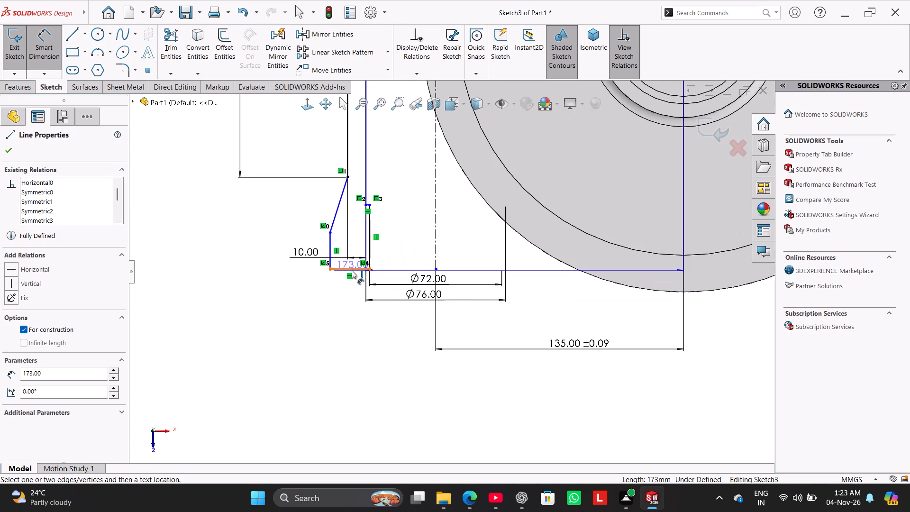
{"action": "left_click", "coordinate": [351, 270]}
{"action": "scroll", "coordinate": [239, 227], "scroll_direction": "up", "scroll_amount": 4}
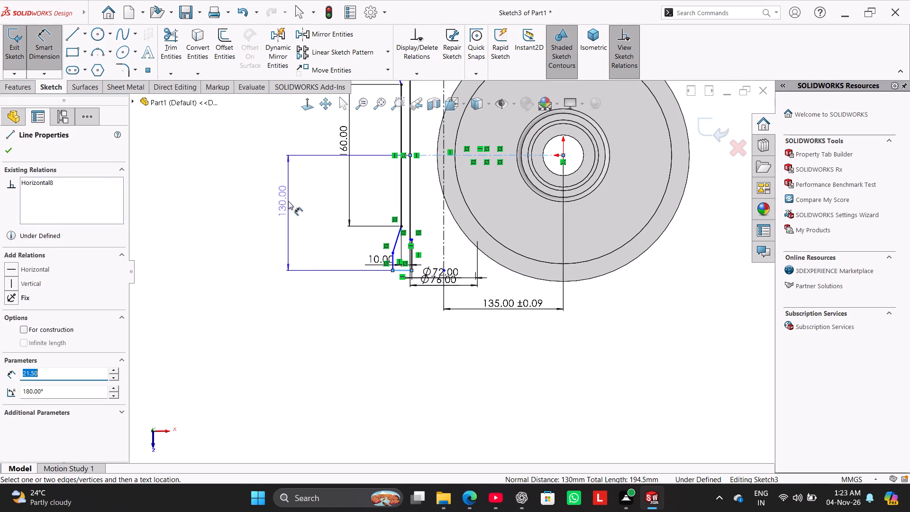
{"action": "scroll", "coordinate": [308, 143], "scroll_direction": "up", "scroll_amount": 1}
{"action": "left_click", "coordinate": [308, 143]}
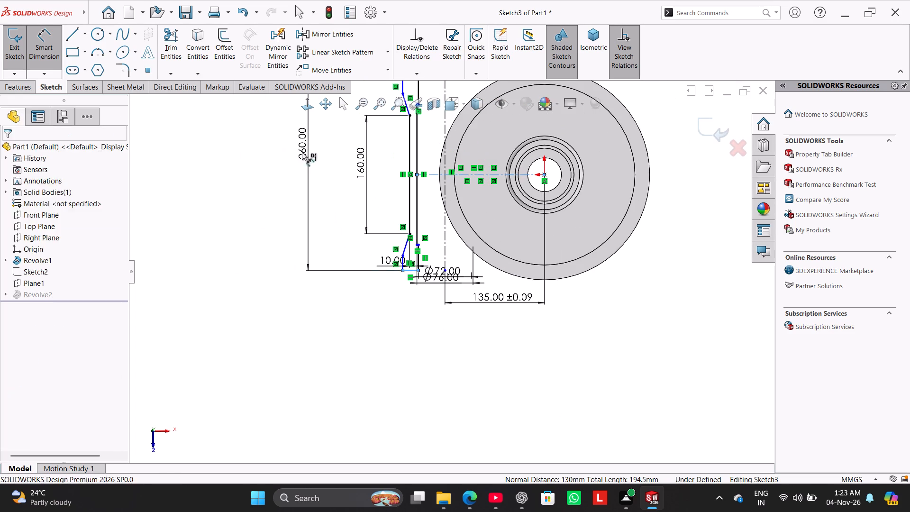
{"action": "right_click", "coordinate": [237, 209]}
{"action": "left_click", "coordinate": [207, 196]}
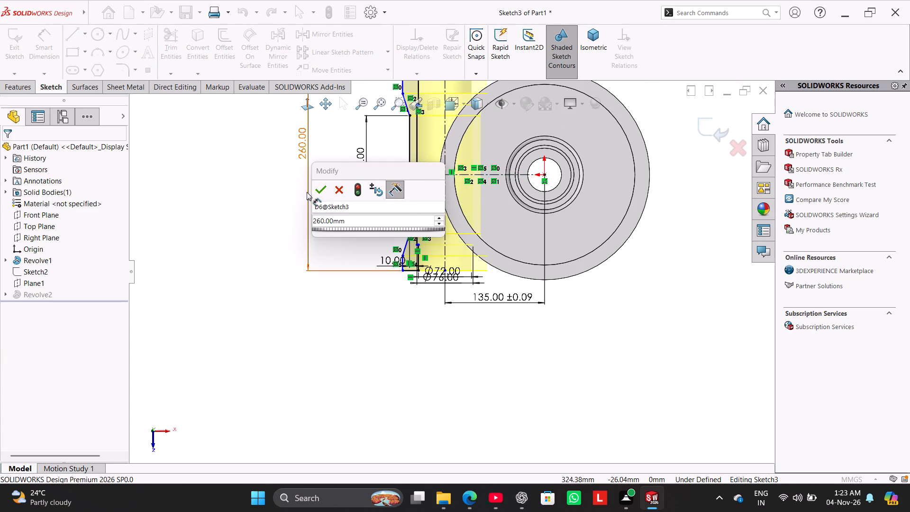
{"action": "left_click", "coordinate": [320, 189]}
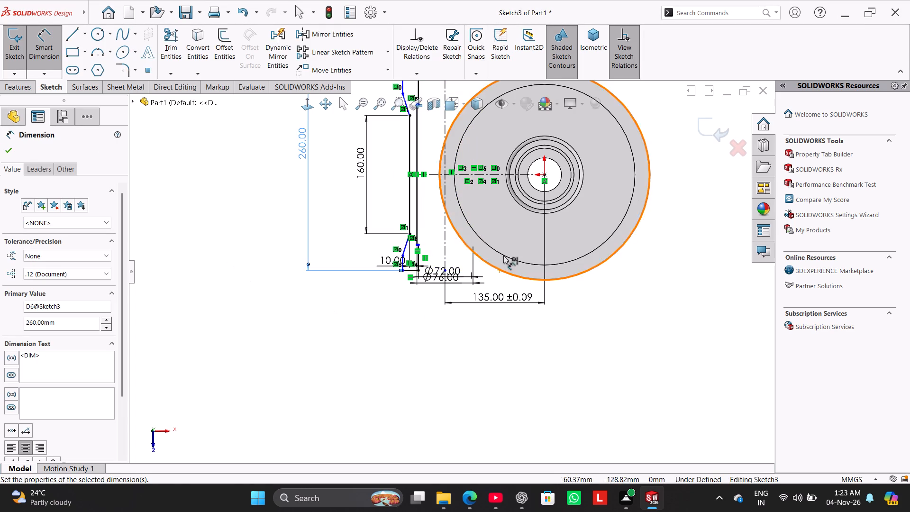
{"action": "scroll", "coordinate": [434, 241], "scroll_direction": "down", "scroll_amount": 4}
{"action": "right_click", "coordinate": [326, 389]}
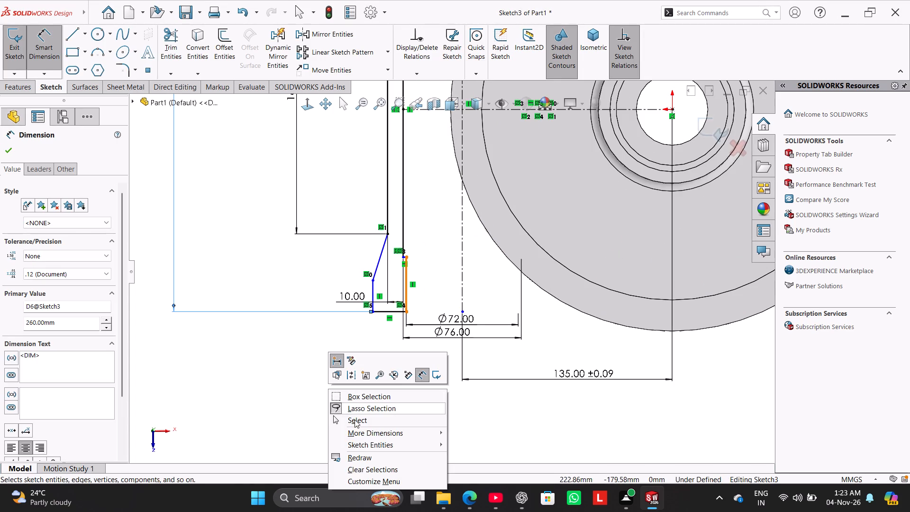
{"action": "left_click", "coordinate": [355, 420]}
{"action": "right_click", "coordinate": [336, 358]}
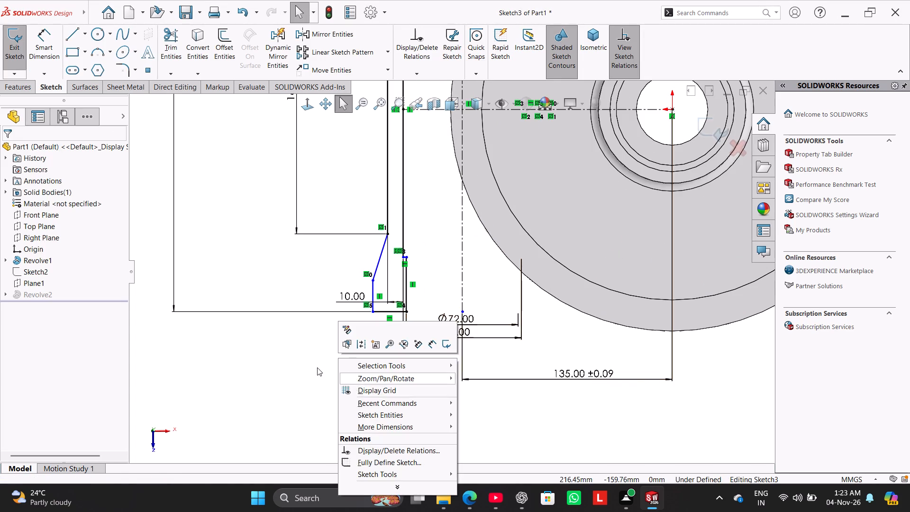
{"action": "left_click", "coordinate": [317, 367]}
Space the Ø72 and Ø76 dimensions apart below the sleeve profile so their texts do not overlap.
{"action": "scroll", "coordinate": [463, 309], "scroll_direction": "up", "scroll_amount": 2}
{"action": "scroll", "coordinate": [464, 312], "scroll_direction": "down", "scroll_amount": 6}
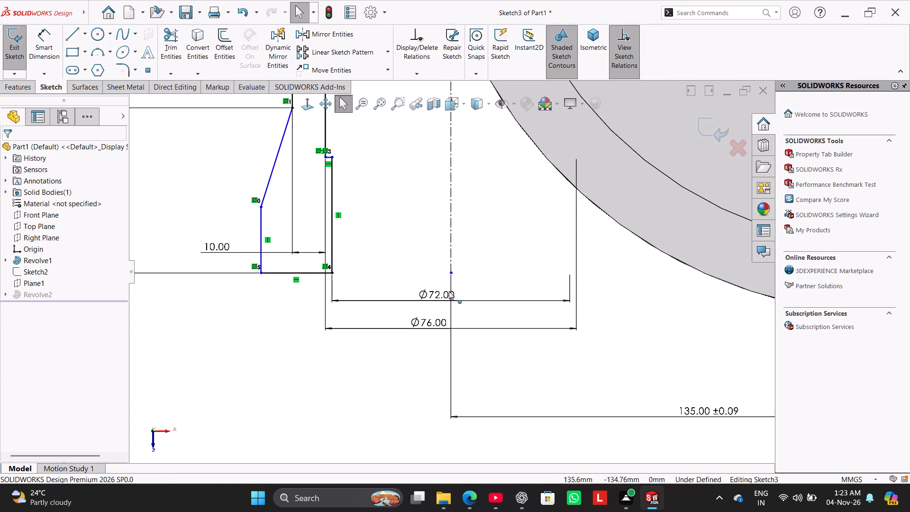
{"action": "left_click_drag", "start_coordinate": [440, 293], "coordinate": [442, 301]}
{"action": "left_click_drag", "start_coordinate": [434, 326], "coordinate": [433, 363]}
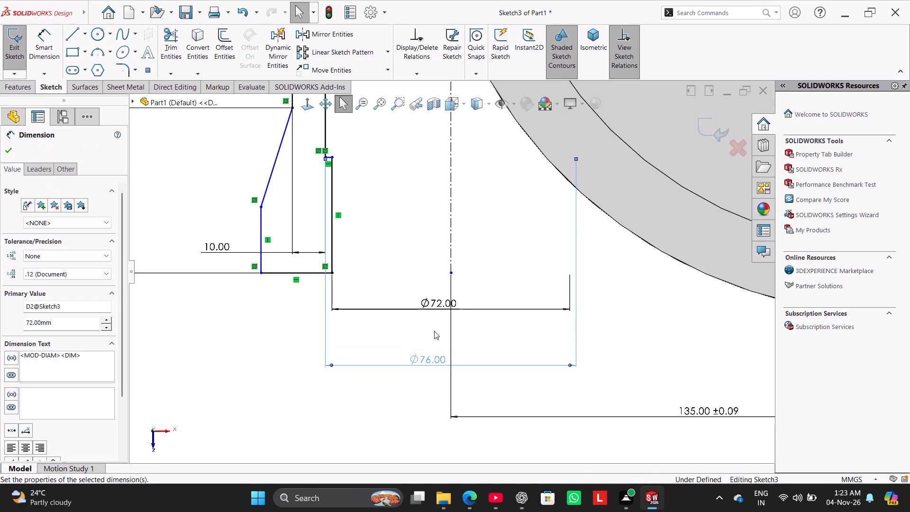
Make the lower endpoint of the sleeve's vertical centerline coincident with the profile's bottom line.
{"action": "left_click", "coordinate": [450, 273], "text": "ctrl"}
{"action": "left_click", "coordinate": [317, 274], "text": "ctrl"}
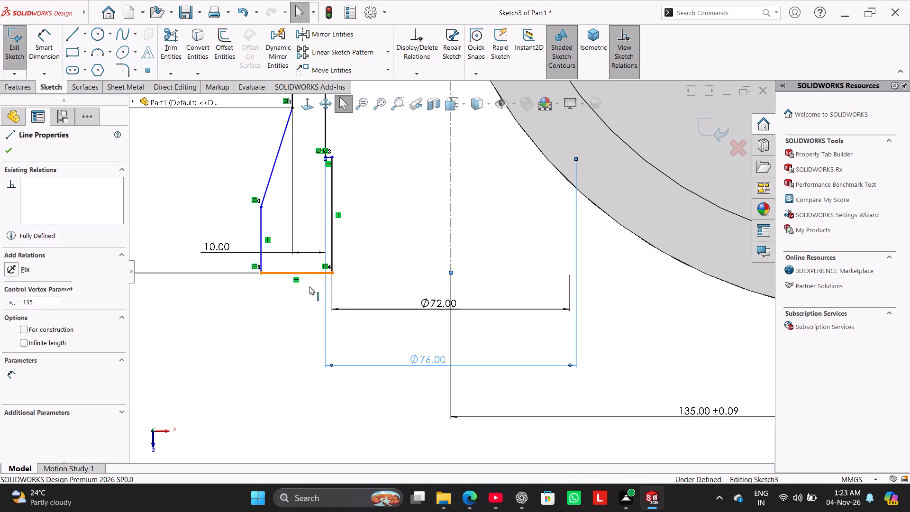
{"action": "left_click", "coordinate": [193, 334]}
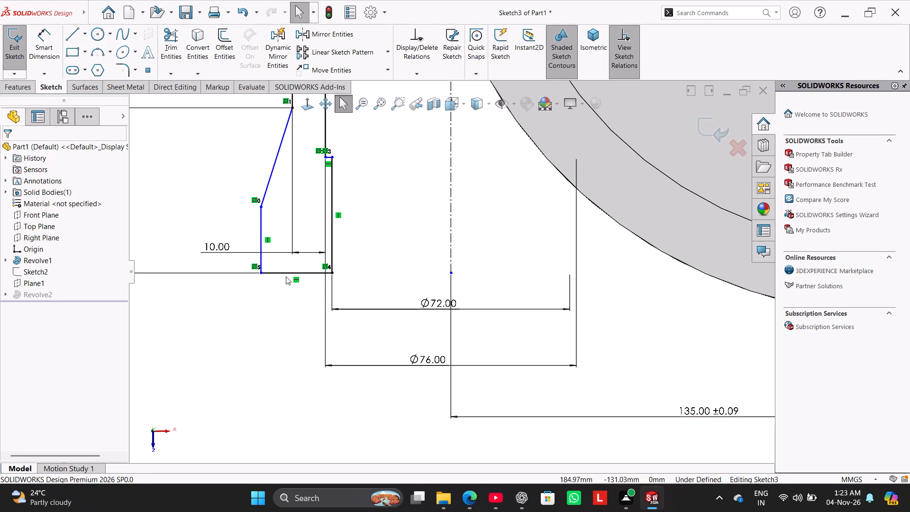
{"action": "left_click", "coordinate": [291, 274], "text": "ctrl"}
{"action": "left_click", "coordinate": [450, 272], "text": "ctrl"}
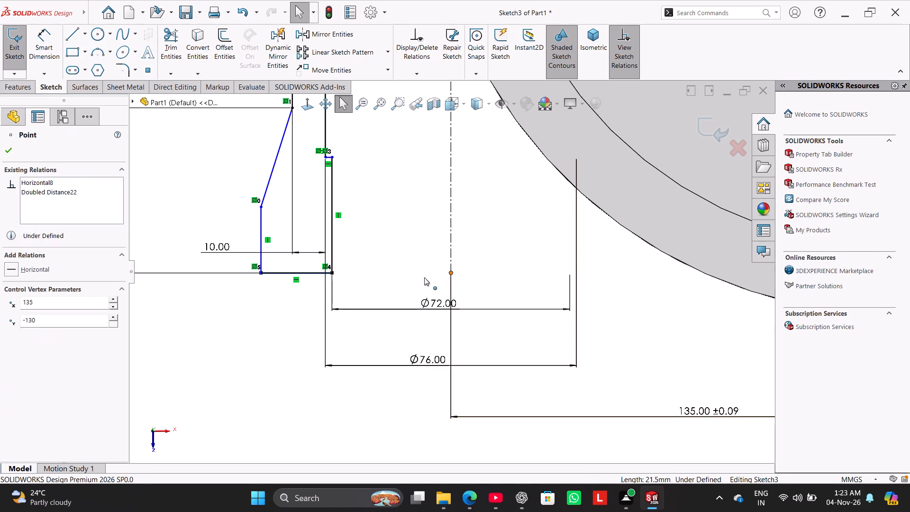
{"action": "left_click", "coordinate": [53, 332]}
{"action": "left_click", "coordinate": [226, 333]}
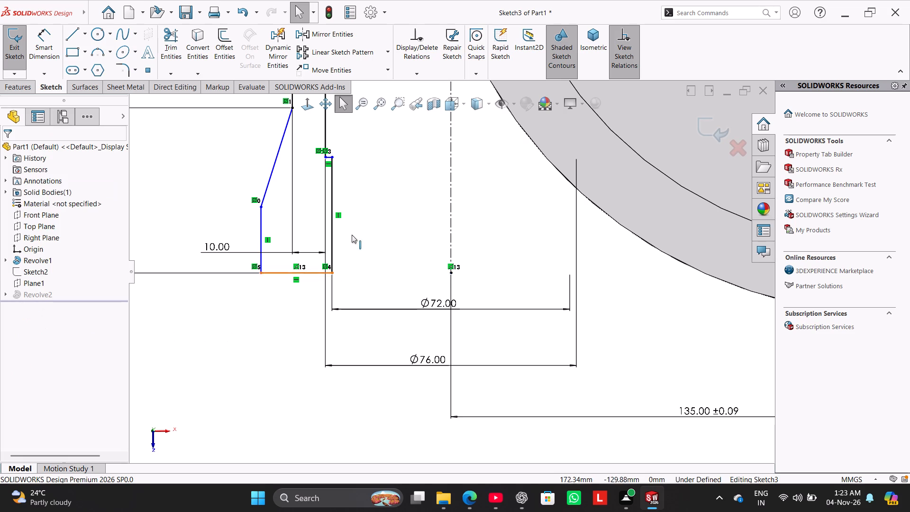
Add a 35 mm vertical dimension between the sleeve profile's short inner step line and its bottom line.
{"action": "scroll", "coordinate": [404, 171], "scroll_direction": "up", "scroll_amount": 2}
{"action": "scroll", "coordinate": [403, 167], "scroll_direction": "down", "scroll_amount": 1}
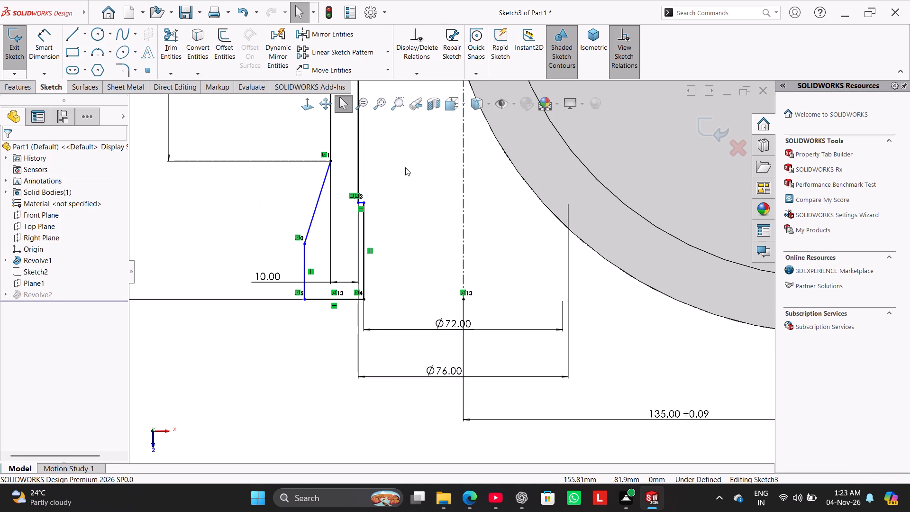
{"action": "left_click", "coordinate": [48, 49]}
{"action": "scroll", "coordinate": [383, 190], "scroll_direction": "down", "scroll_amount": 2}
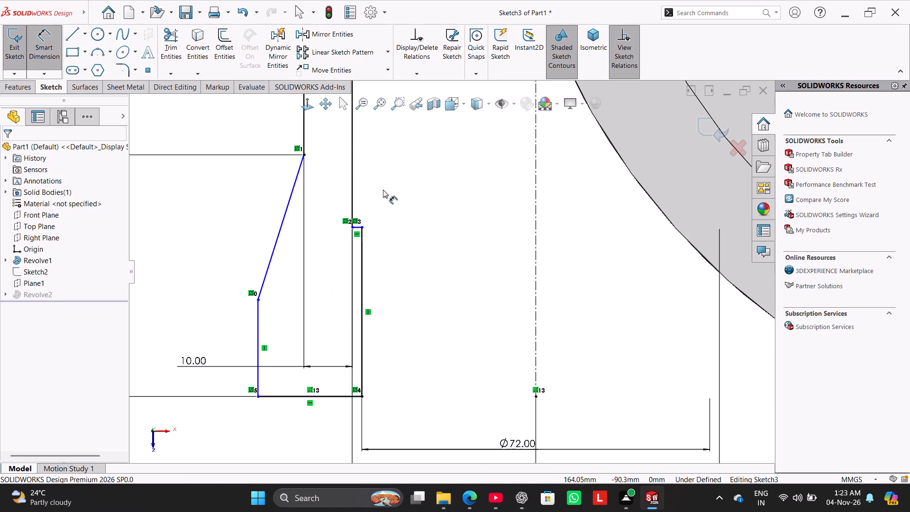
{"action": "scroll", "coordinate": [383, 190], "scroll_direction": "down", "scroll_amount": 1}
{"action": "left_click", "coordinate": [356, 227]}
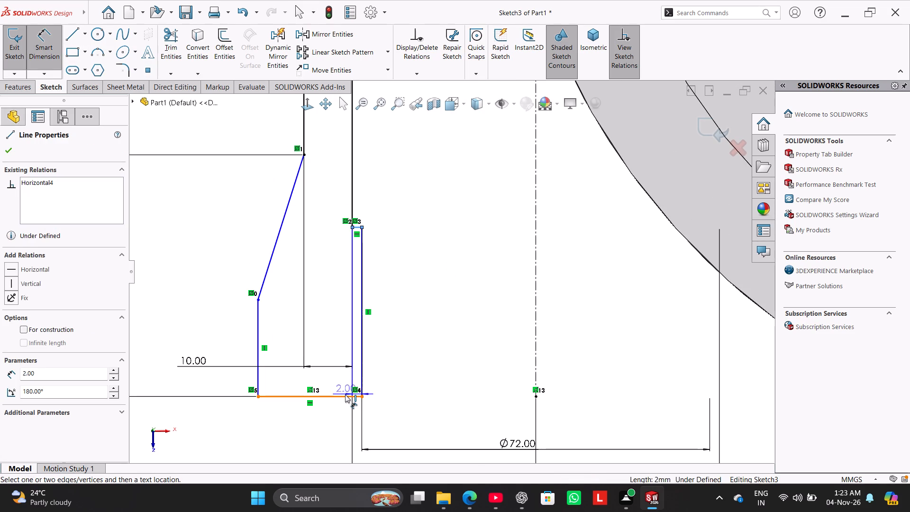
{"action": "left_click", "coordinate": [345, 395]}
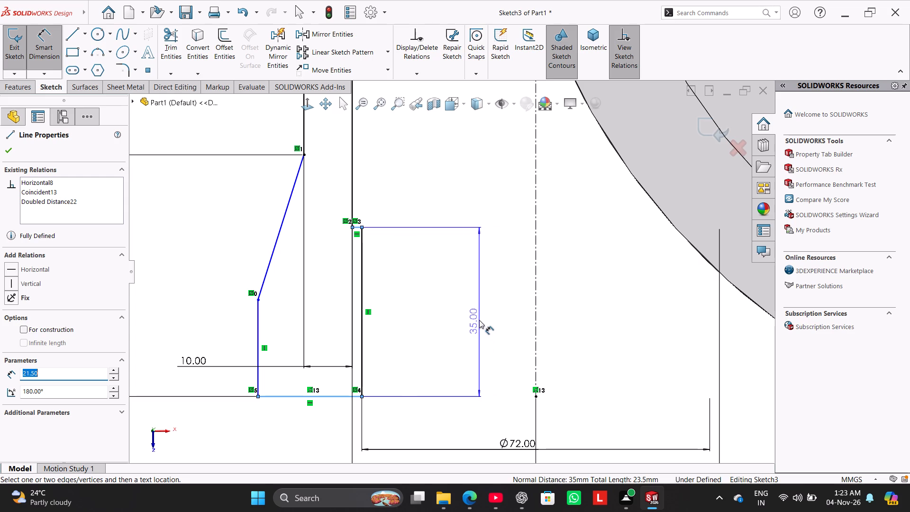
{"action": "left_click", "coordinate": [478, 320]}
{"action": "left_click", "coordinate": [485, 252]}
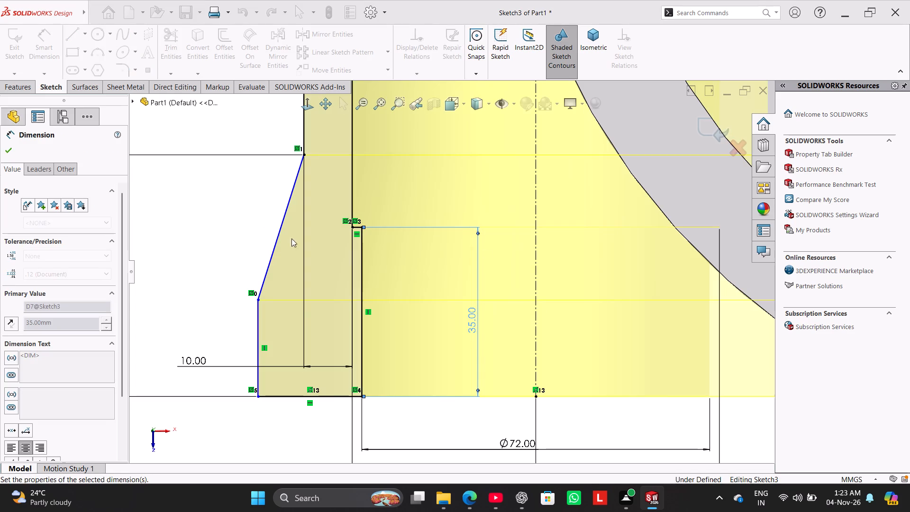
{"action": "right_click", "coordinate": [192, 192]}
{"action": "left_click", "coordinate": [223, 221]}
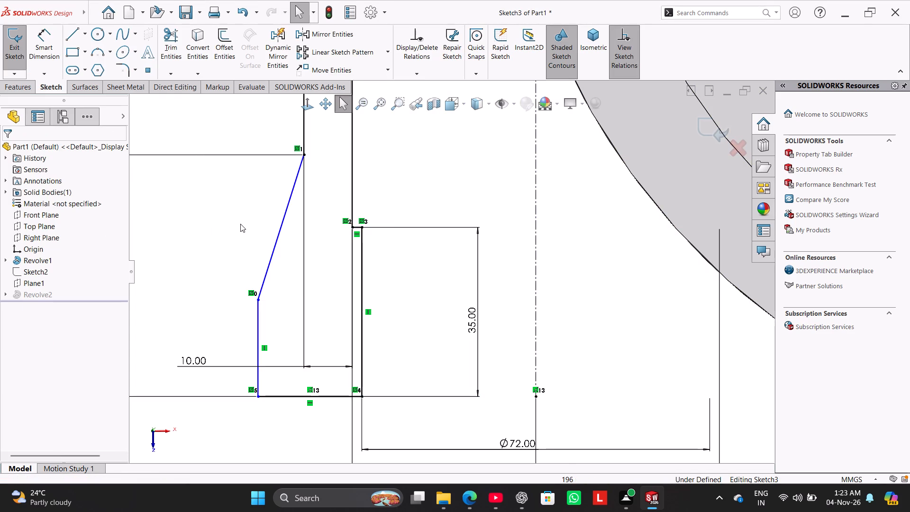
Add a 20 mm length dimension to the outer vertical line of the sleeve's lower flared end.
{"action": "scroll", "coordinate": [240, 224], "scroll_direction": "down", "scroll_amount": 3}
{"action": "scroll", "coordinate": [241, 226], "scroll_direction": "up", "scroll_amount": 8}
{"action": "scroll", "coordinate": [334, 241], "scroll_direction": "up", "scroll_amount": 1}
{"action": "scroll", "coordinate": [356, 259], "scroll_direction": "down", "scroll_amount": 2}
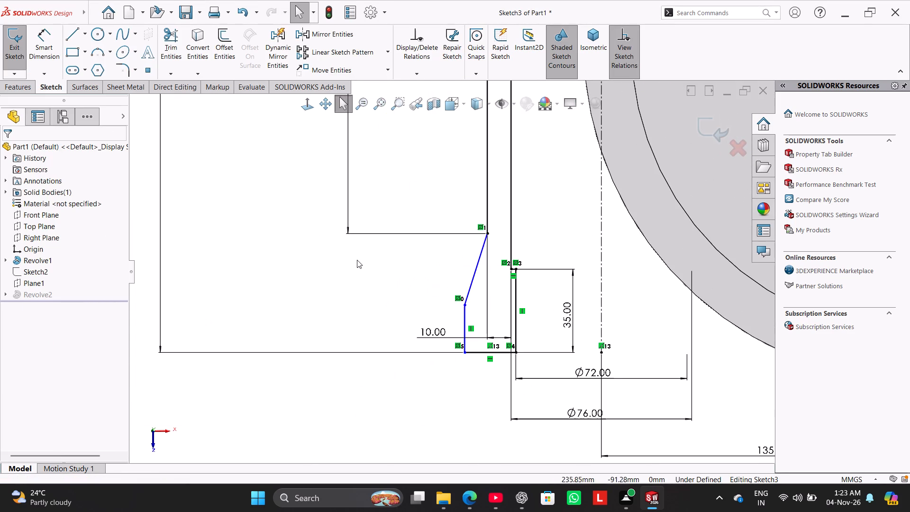
{"action": "left_click_drag", "start_coordinate": [49, 48], "coordinate": [56, 55]}
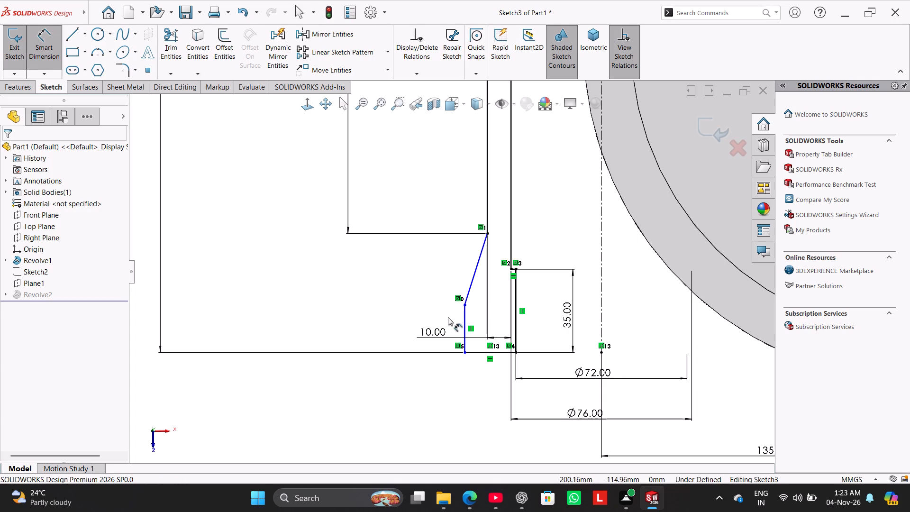
{"action": "left_click", "coordinate": [464, 323]}
{"action": "left_click", "coordinate": [398, 327]}
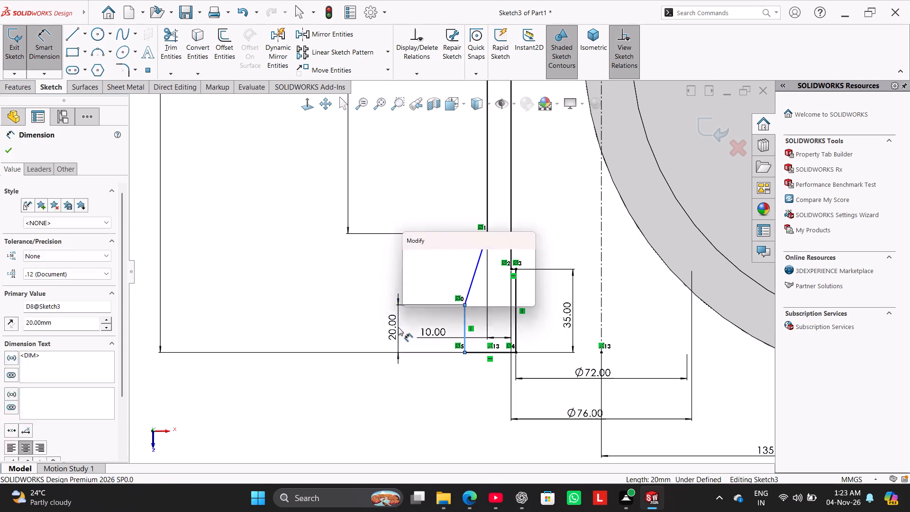
{"action": "left_click", "coordinate": [412, 258]}
{"action": "right_click", "coordinate": [307, 284]}
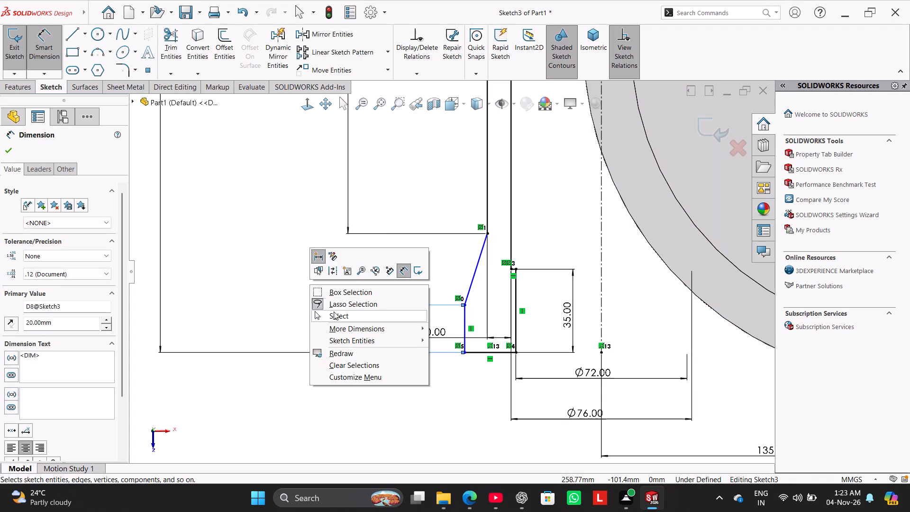
{"action": "left_click", "coordinate": [335, 314]}
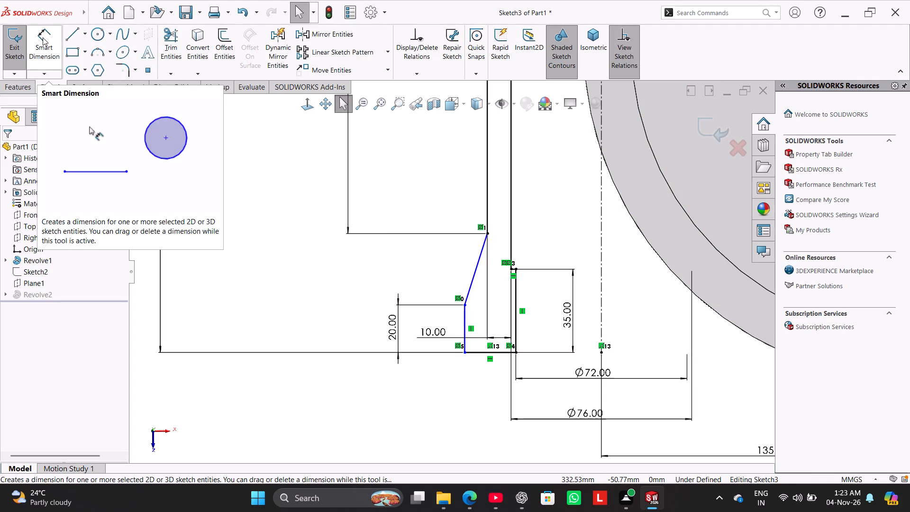
Add a 115 mm doubled dimension between the flared end's outer vertical line and the sleeve's vertical centerline, placed below the profile.
{"action": "left_click", "coordinate": [43, 37]}
{"action": "left_click", "coordinate": [463, 321]}
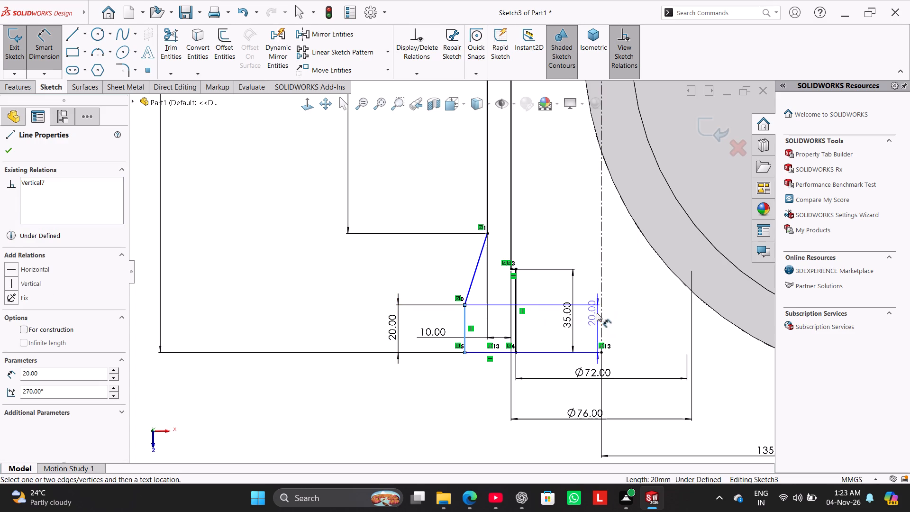
{"action": "left_click", "coordinate": [601, 316]}
{"action": "left_click", "coordinate": [624, 439]}
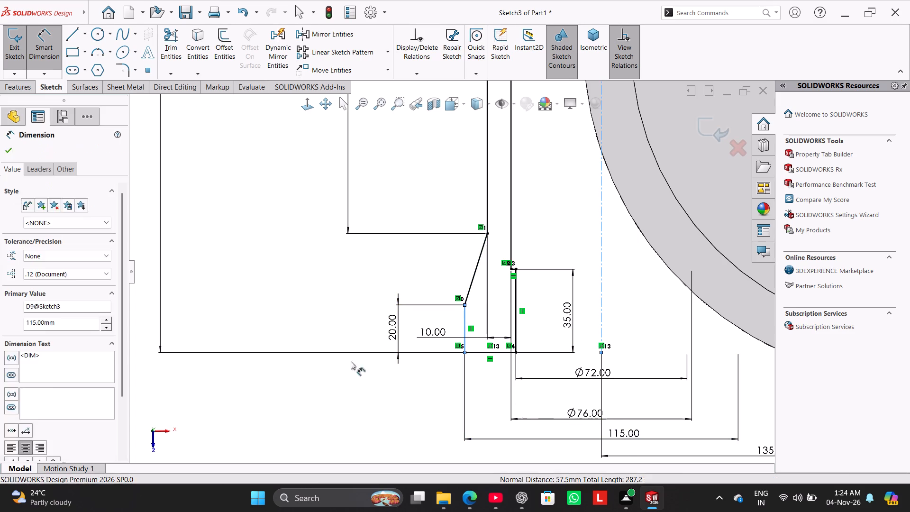
{"action": "right_click", "coordinate": [300, 288]}
{"action": "left_click", "coordinate": [477, 372]}
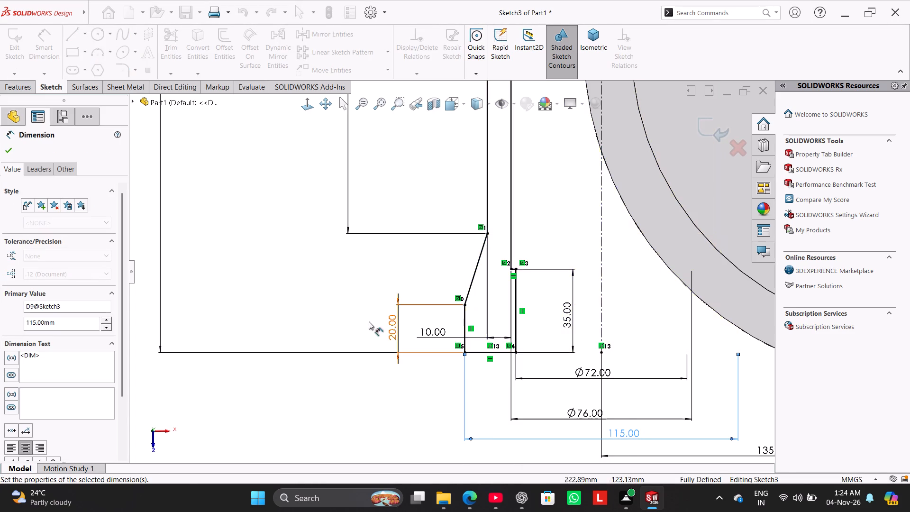
Exit the sleeve's sketch and rebuild Revolve2 with the completed dimensions.
{"action": "scroll", "coordinate": [581, 244], "scroll_direction": "up", "scroll_amount": 5}
{"action": "scroll", "coordinate": [549, 188], "scroll_direction": "down", "scroll_amount": 2}
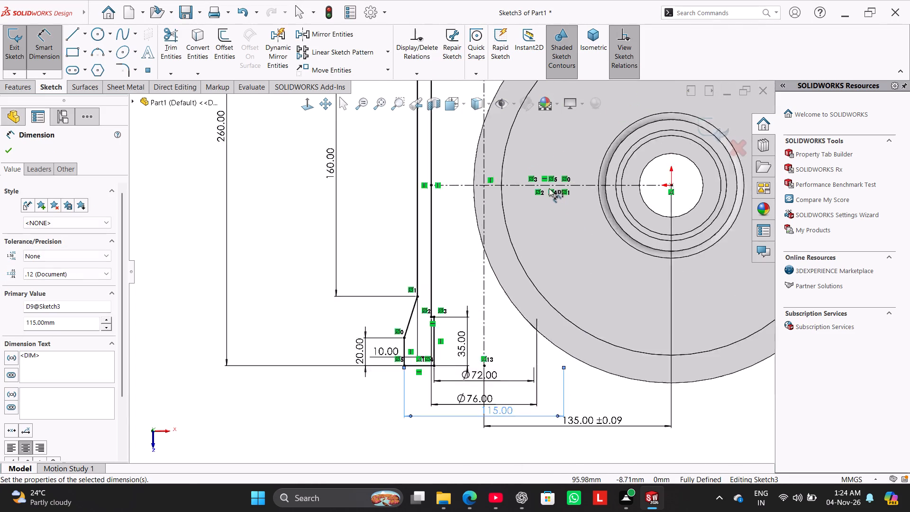
{"action": "left_click", "coordinate": [267, 323]}
{"action": "scroll", "coordinate": [489, 212], "scroll_direction": "up", "scroll_amount": 2}
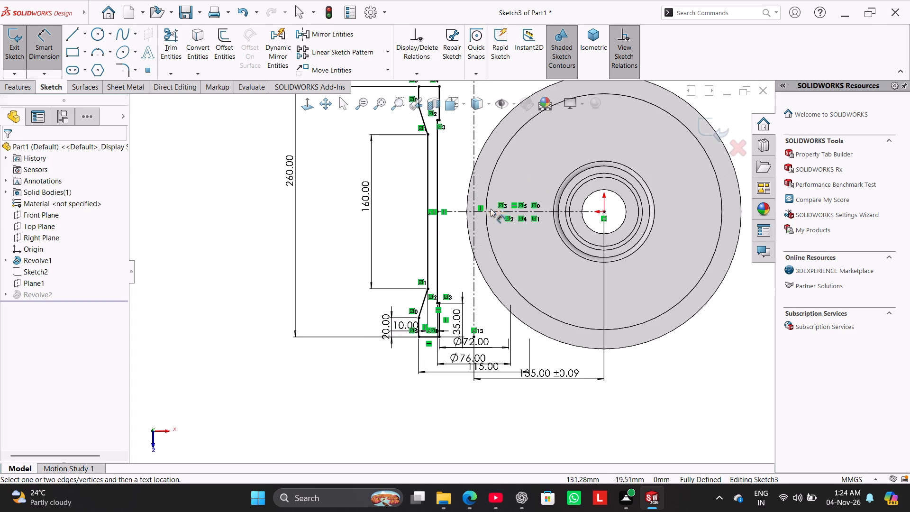
{"action": "scroll", "coordinate": [487, 128], "scroll_direction": "down", "scroll_amount": 2}
{"action": "scroll", "coordinate": [487, 128], "scroll_direction": "up", "scroll_amount": 2}
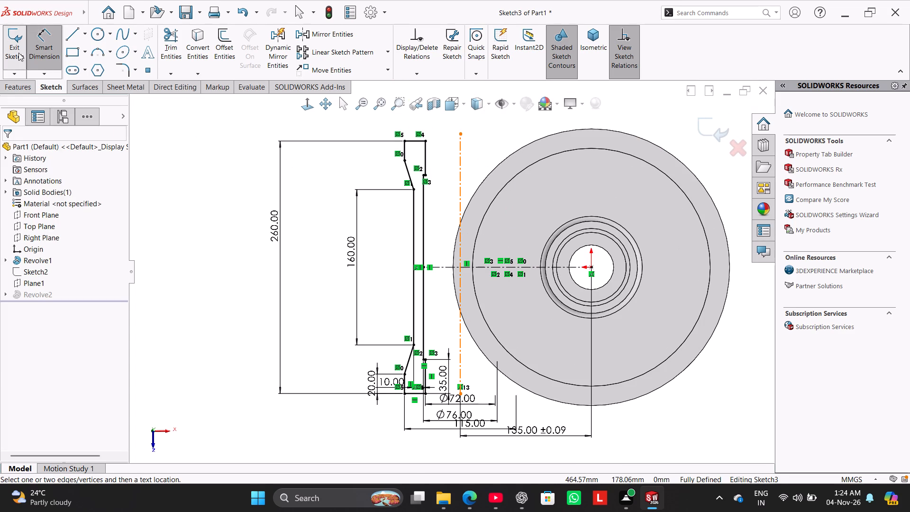
{"action": "left_click", "coordinate": [17, 51]}
Examine from several angles, starting with the isometric view, how the revolved side sleeve meets the ring.
{"action": "right_click_drag", "start_coordinate": [224, 237], "coordinate": [346, 171]}
{"action": "left_click", "coordinate": [189, 228]}
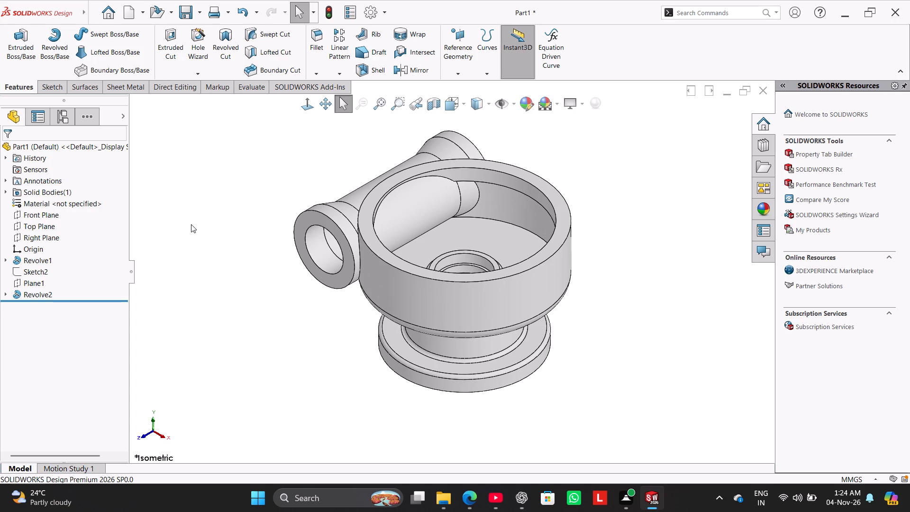
{"action": "middle_click_drag", "start_coordinate": [273, 272], "coordinate": [280, 236]}
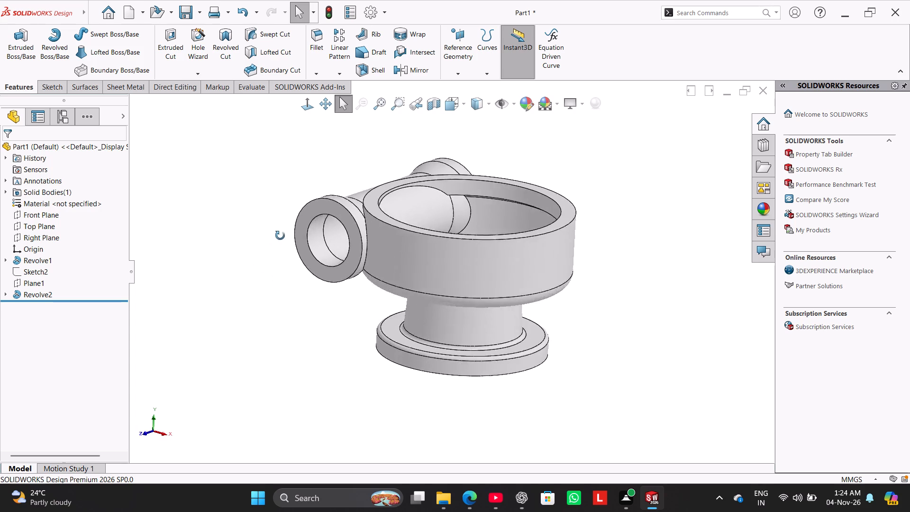
{"action": "middle_click_drag", "start_coordinate": [280, 236], "coordinate": [322, 249]}
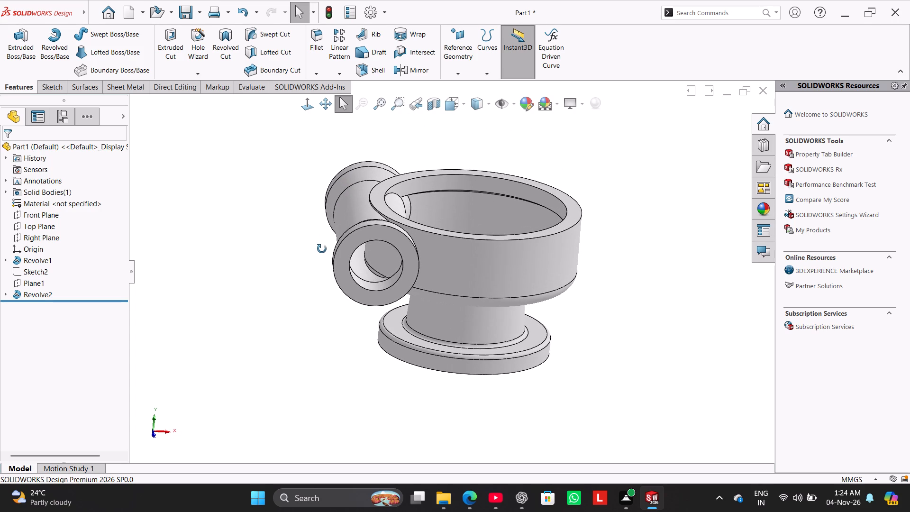
{"action": "middle_click_drag", "start_coordinate": [322, 249], "coordinate": [301, 271]}
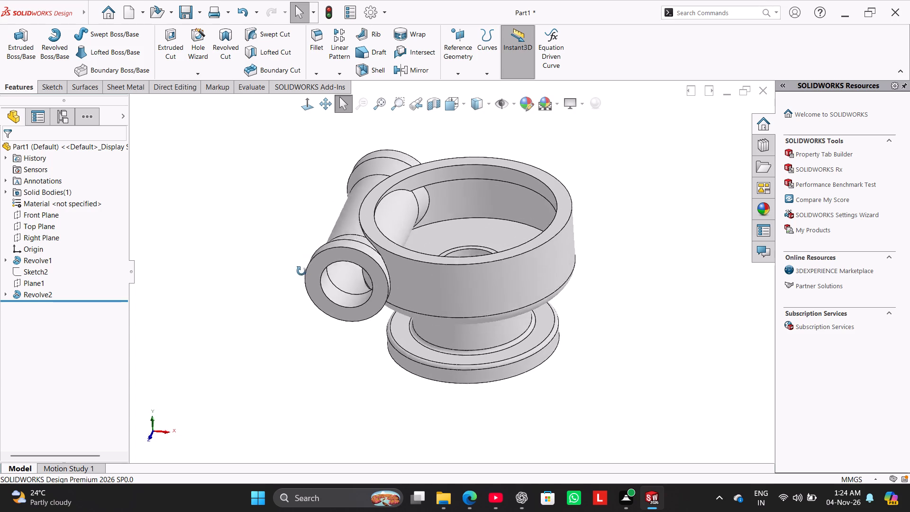
{"action": "middle_click_drag", "start_coordinate": [301, 271], "coordinate": [318, 178]}
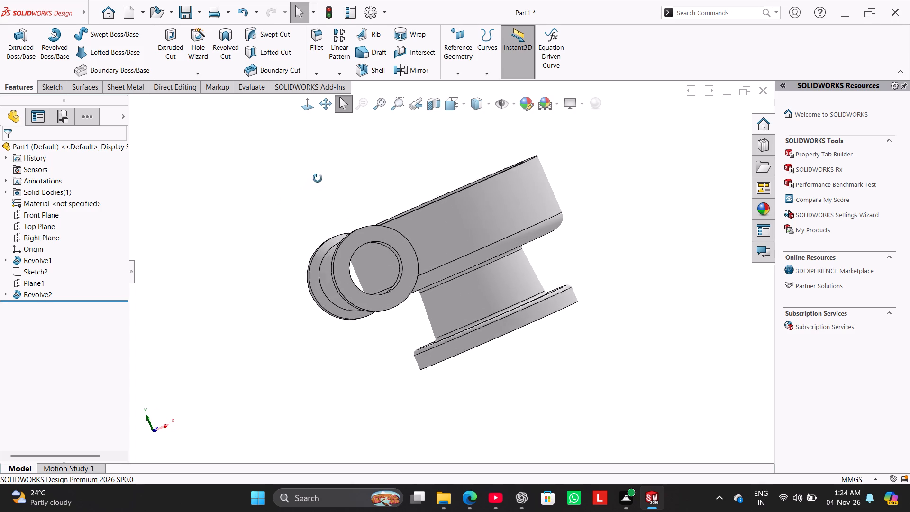
{"action": "middle_click_drag", "start_coordinate": [318, 178], "coordinate": [278, 304]}
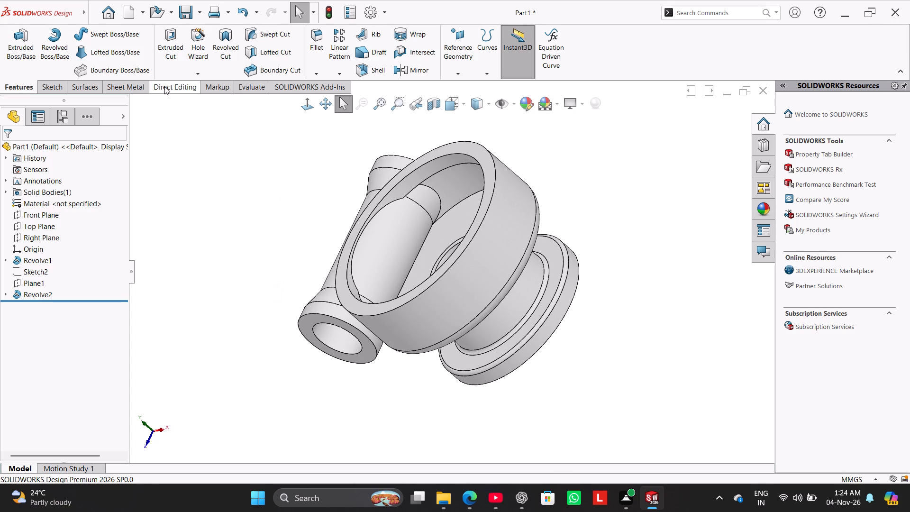
Use Delete Face with Delete and Patch on the three sleeve faces protruding inside the ring and the wall face obstructing the sleeve bore.
{"action": "left_click", "coordinate": [164, 86]}
{"action": "left_click", "coordinate": [198, 48]}
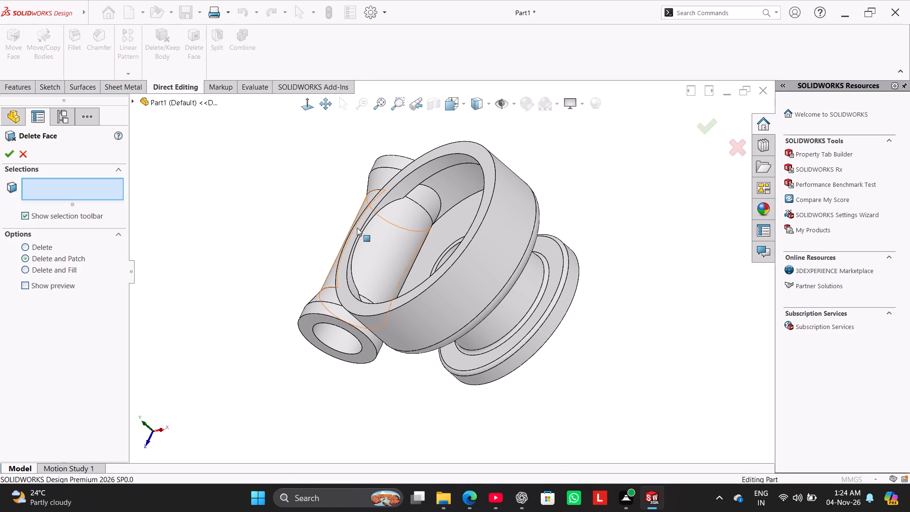
{"action": "left_click", "coordinate": [382, 241]}
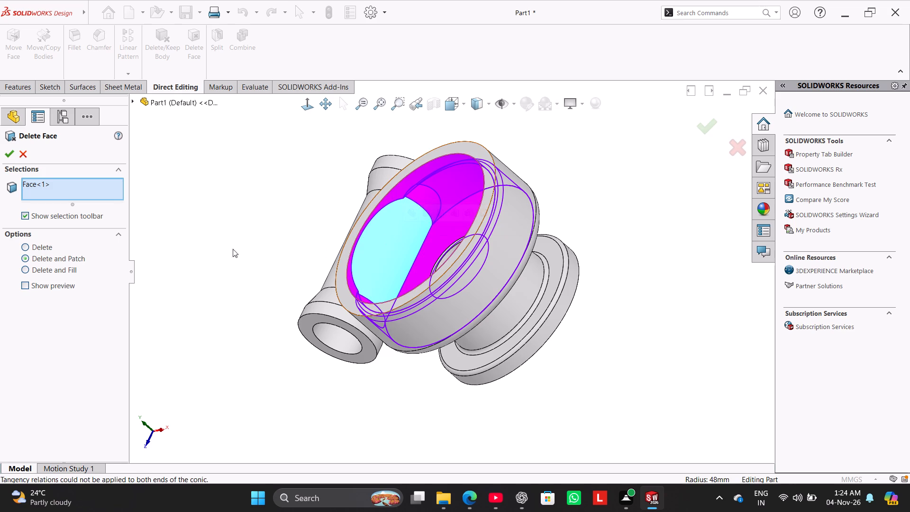
{"action": "left_click", "coordinate": [430, 197]}
{"action": "middle_click_drag", "start_coordinate": [397, 236], "coordinate": [391, 283]}
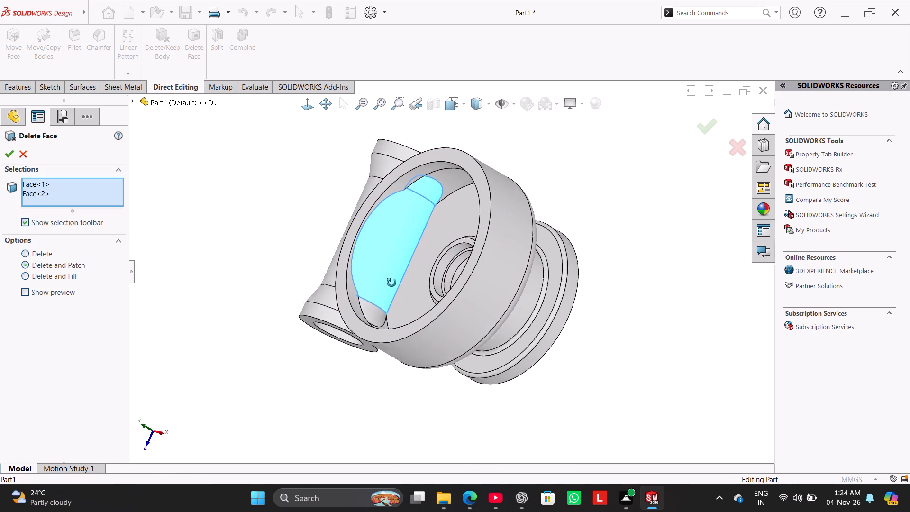
{"action": "middle_click_drag", "start_coordinate": [391, 283], "coordinate": [381, 328]}
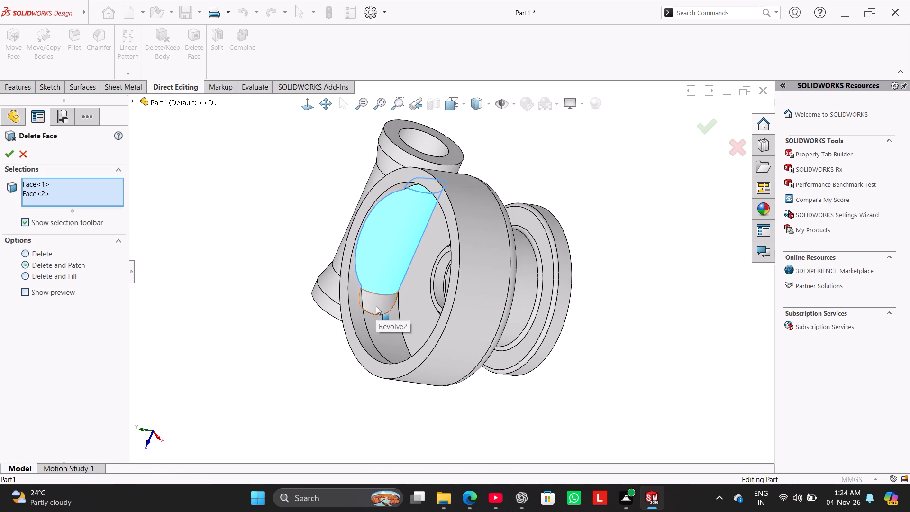
{"action": "left_click", "coordinate": [376, 306]}
{"action": "middle_click_drag", "start_coordinate": [278, 302], "coordinate": [367, 113]}
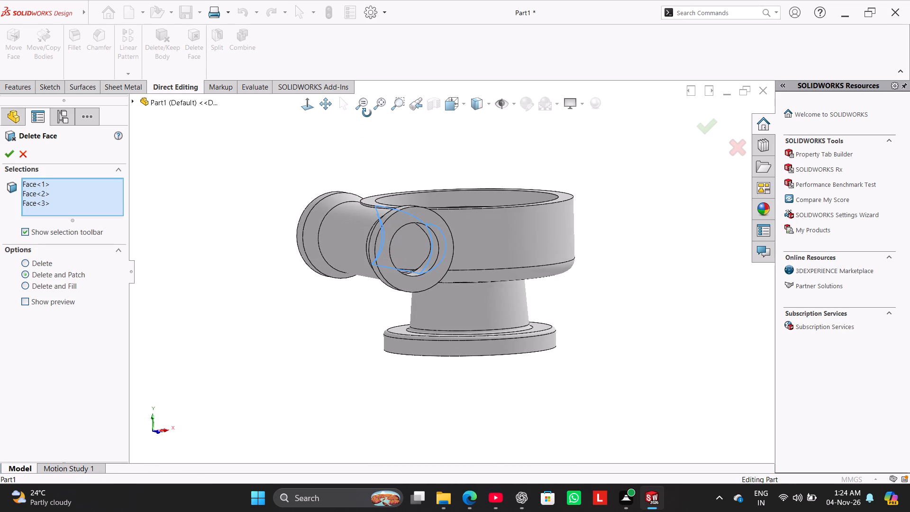
{"action": "middle_click_drag", "start_coordinate": [367, 113], "coordinate": [364, 117]}
{"action": "left_click", "coordinate": [416, 252]}
{"action": "middle_click_drag", "start_coordinate": [285, 279], "coordinate": [264, 311]}
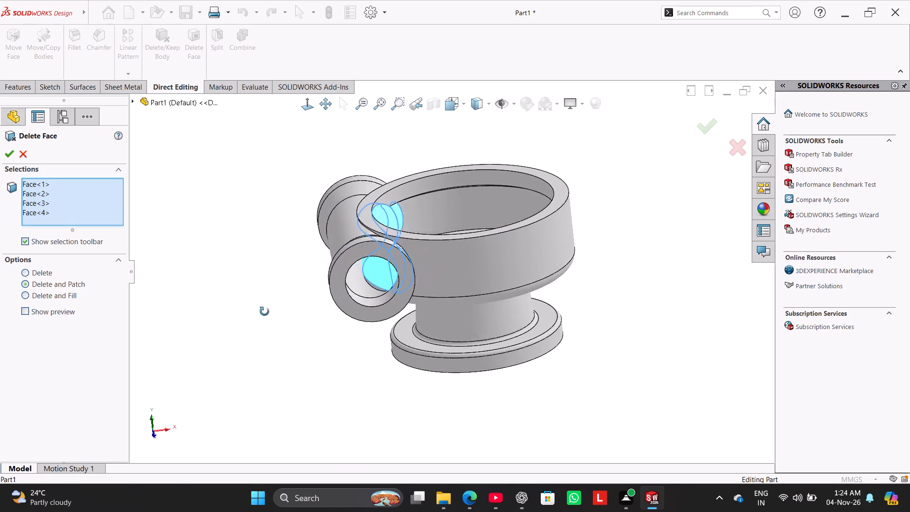
{"action": "middle_click_drag", "start_coordinate": [264, 311], "coordinate": [239, 346]}
{"action": "left_click", "coordinate": [7, 152]}
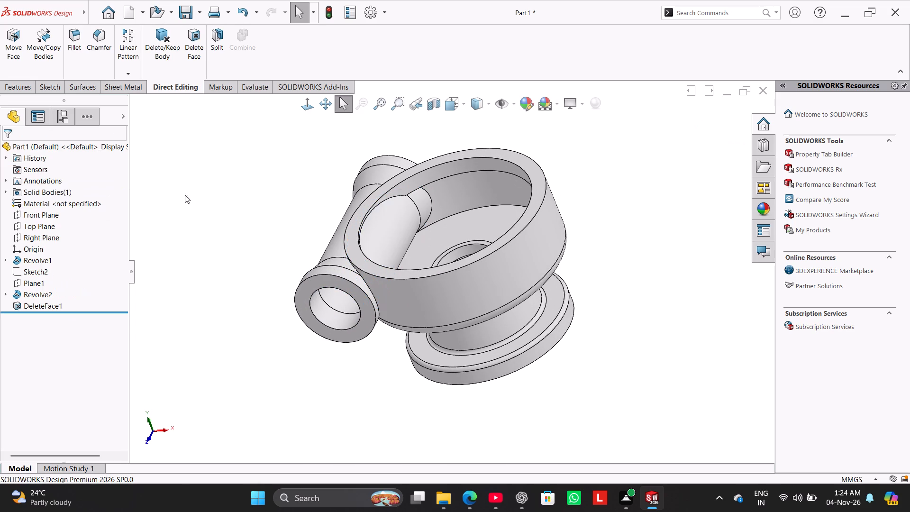
Edit the DeleteFace1 feature to use Delete and Fill on its four selected sleeve and ring faces, without tangent fill.
{"action": "middle_click_drag", "start_coordinate": [226, 201], "coordinate": [161, 272]}
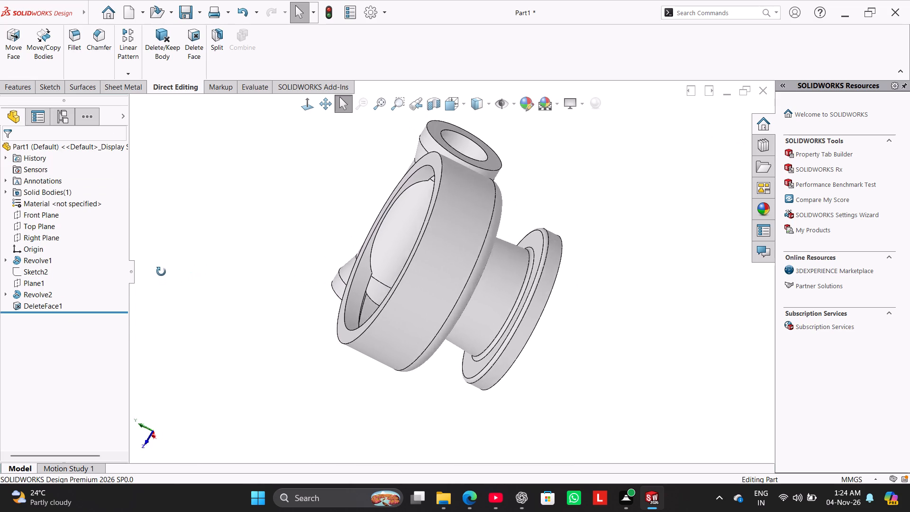
{"action": "middle_click_drag", "start_coordinate": [161, 272], "coordinate": [225, 120]}
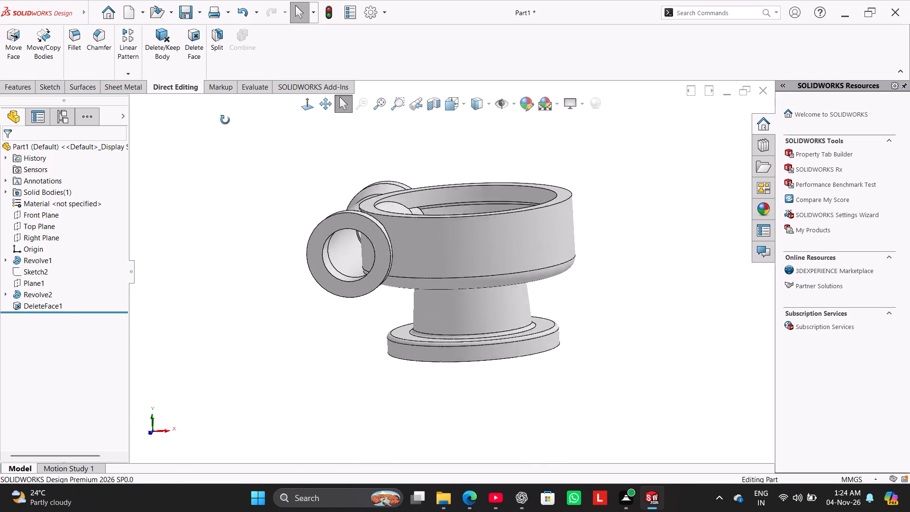
{"action": "middle_click_drag", "start_coordinate": [225, 120], "coordinate": [221, 169]}
{"action": "right_click", "coordinate": [53, 305]}
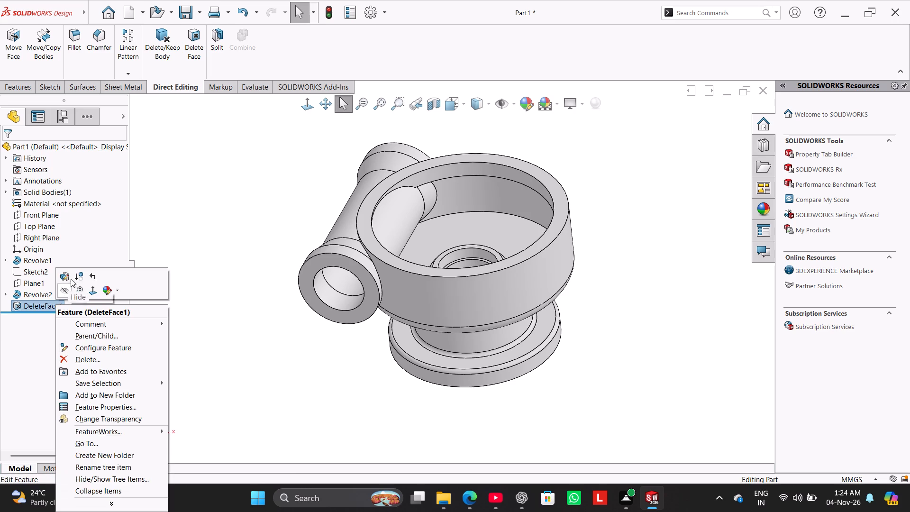
{"action": "left_click", "coordinate": [68, 275]}
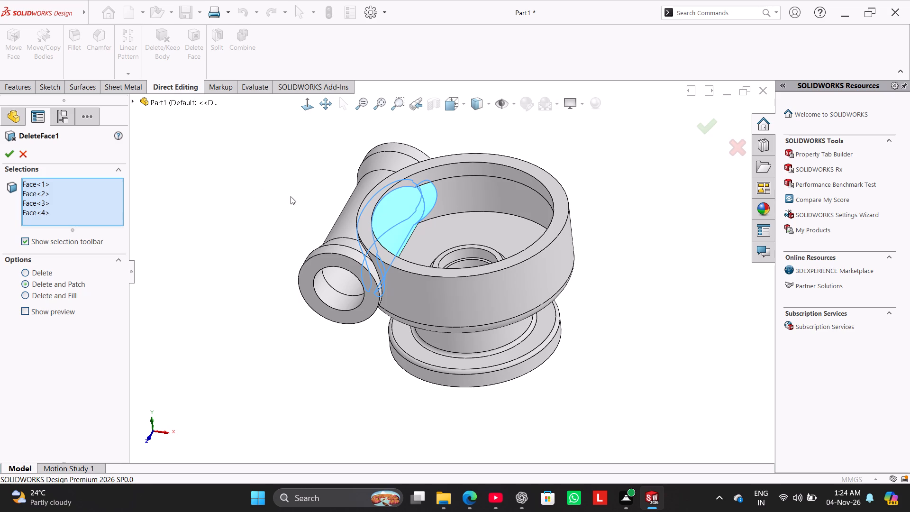
{"action": "middle_click_drag", "start_coordinate": [308, 343], "coordinate": [364, 286]}
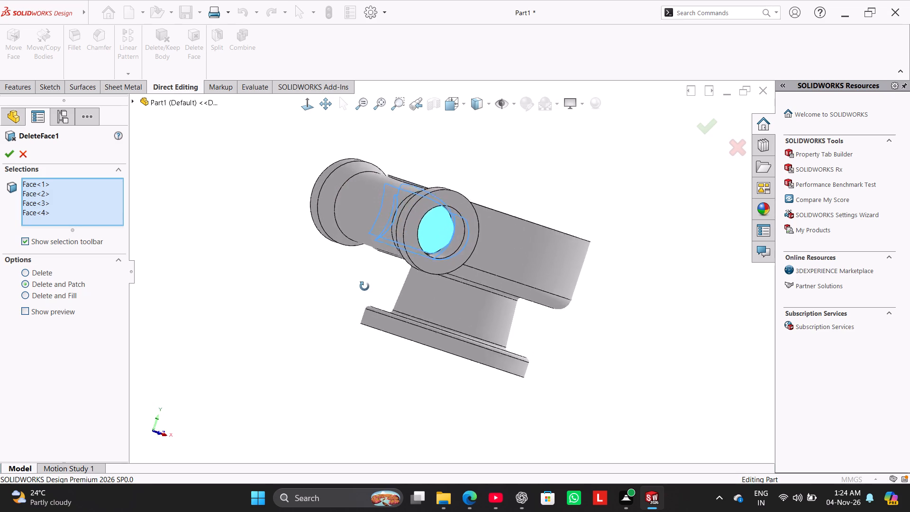
{"action": "middle_click_drag", "start_coordinate": [364, 286], "coordinate": [382, 260]}
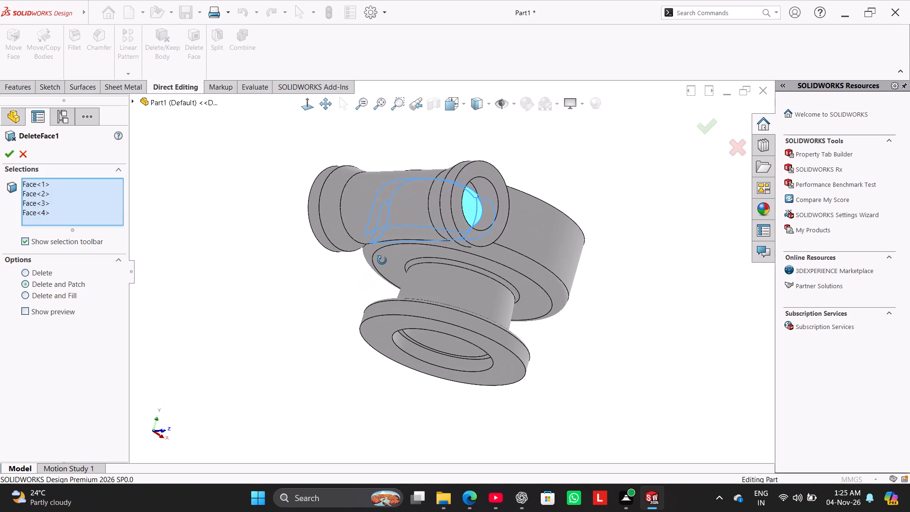
{"action": "middle_click_drag", "start_coordinate": [382, 260], "coordinate": [275, 322]}
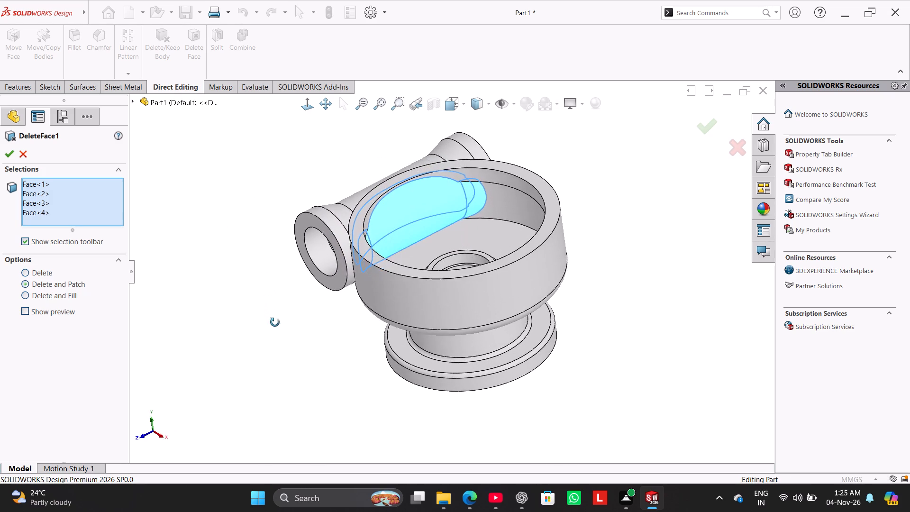
{"action": "middle_click_drag", "start_coordinate": [275, 322], "coordinate": [267, 285]}
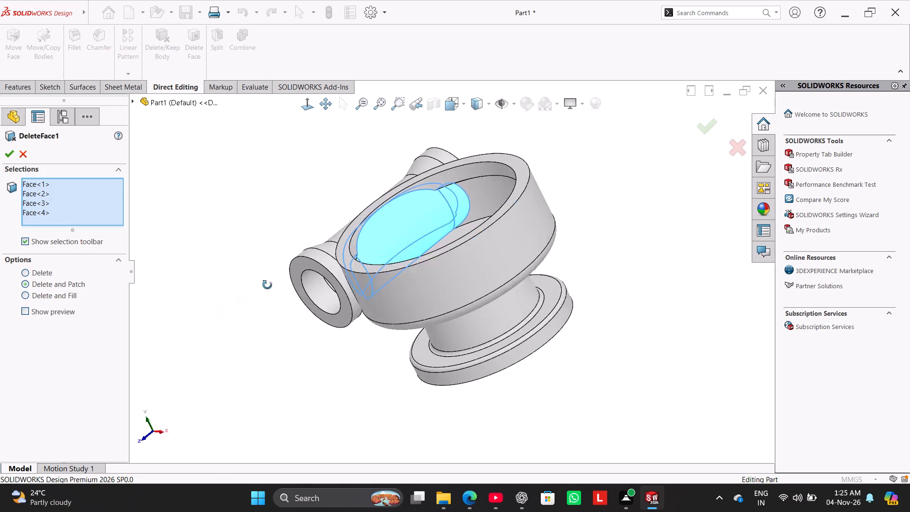
{"action": "middle_click_drag", "start_coordinate": [267, 285], "coordinate": [345, 172]}
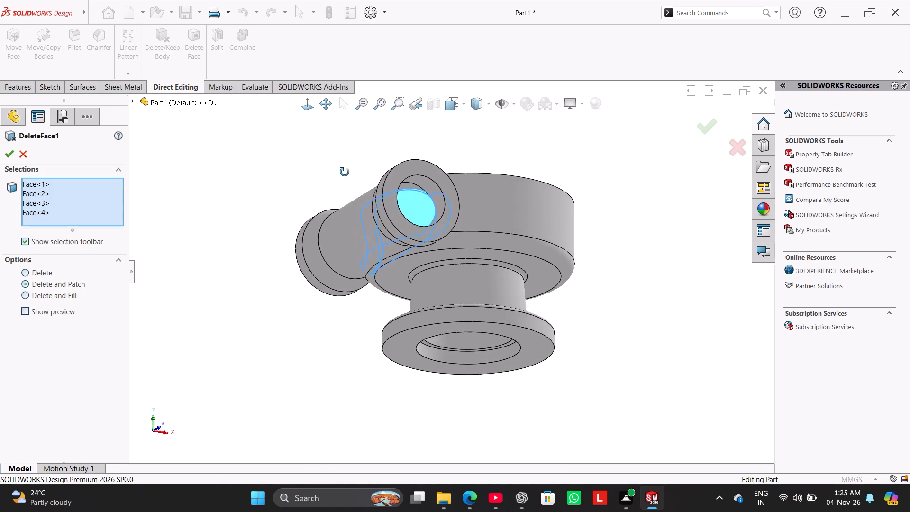
{"action": "middle_click_drag", "start_coordinate": [345, 172], "coordinate": [333, 212]}
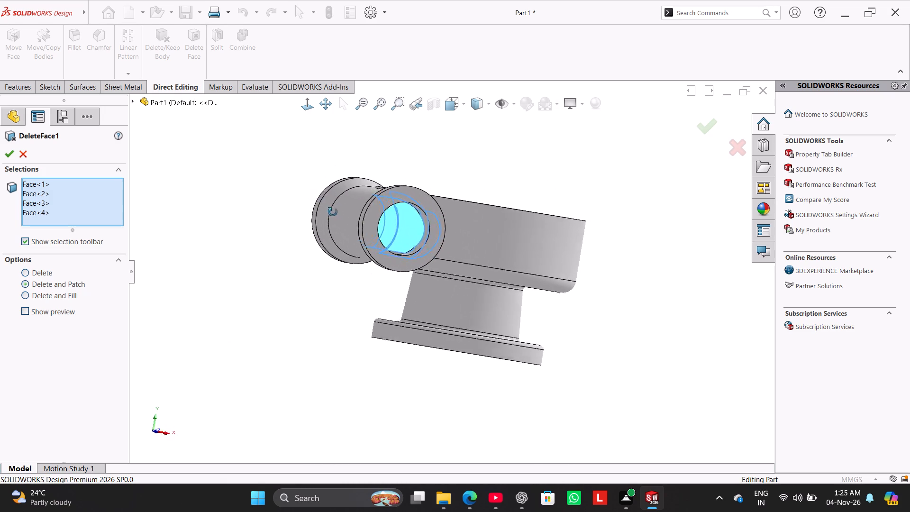
{"action": "middle_click_drag", "start_coordinate": [333, 212], "coordinate": [289, 314]}
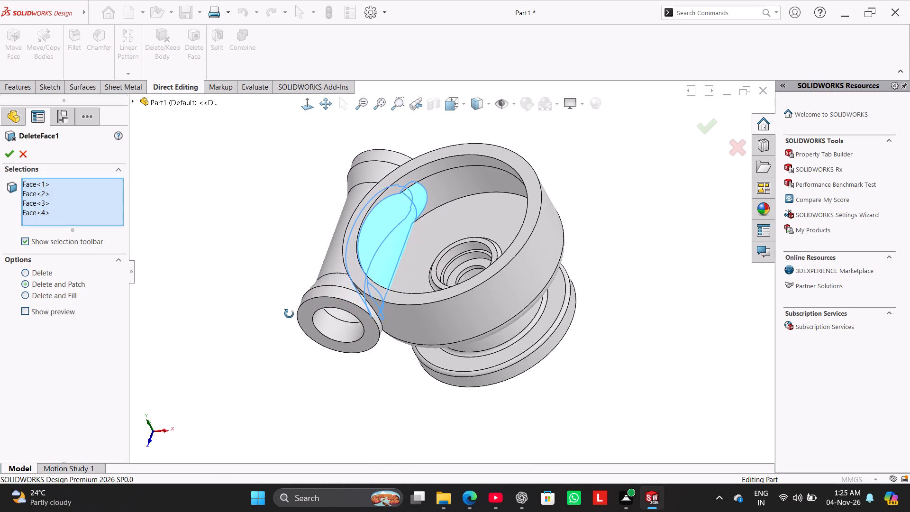
{"action": "middle_click_drag", "start_coordinate": [289, 314], "coordinate": [277, 317]}
{"action": "left_click", "coordinate": [70, 297]}
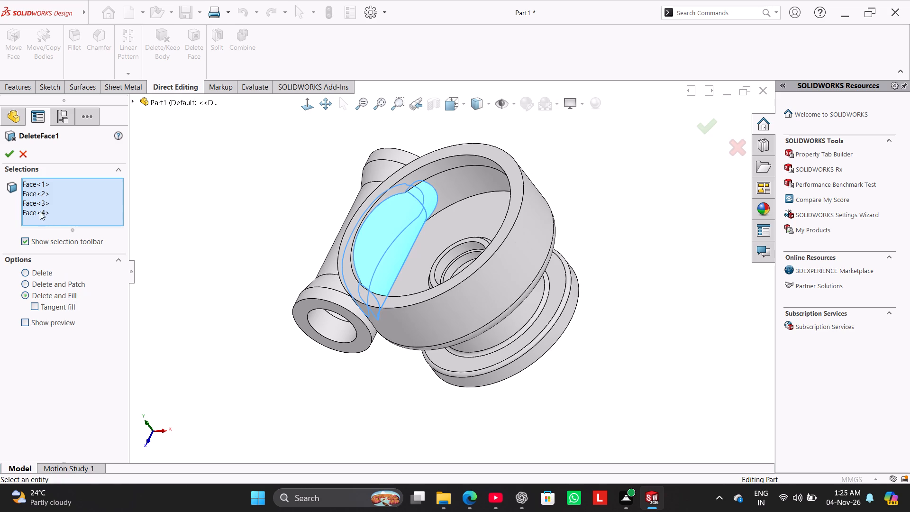
{"action": "left_click", "coordinate": [12, 158]}
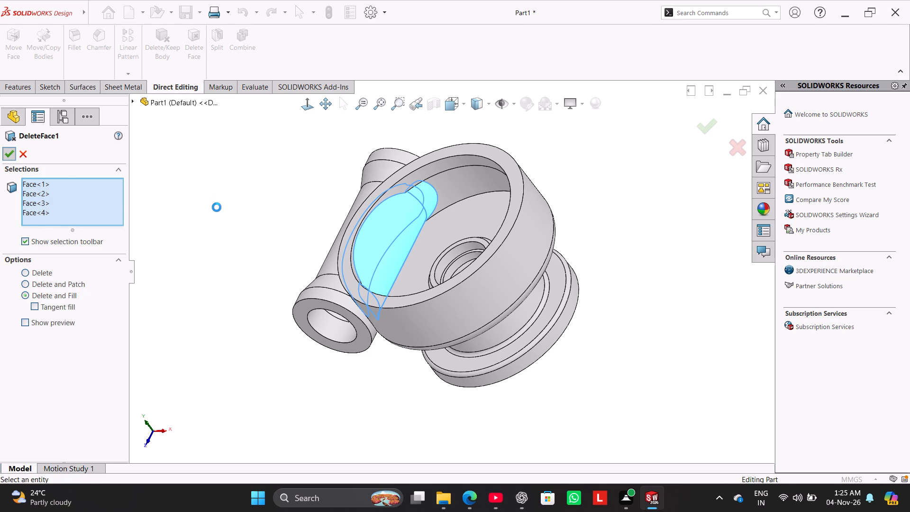
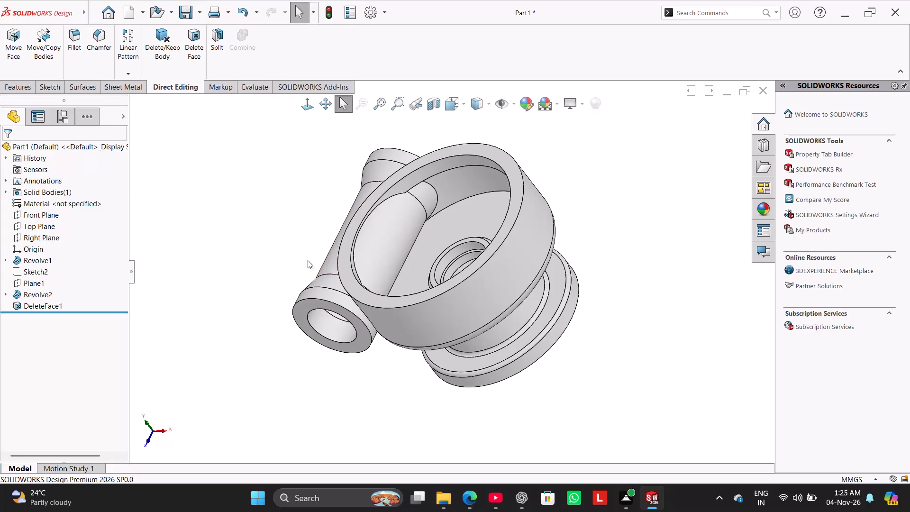
Delete the DeleteFace1 feature from the part.
{"action": "middle_click_drag", "start_coordinate": [311, 258], "coordinate": [346, 201]}
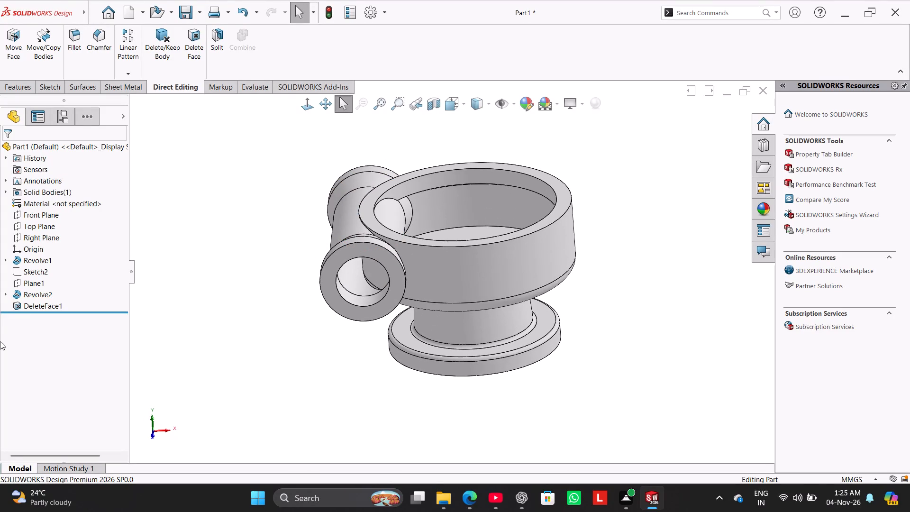
{"action": "right_click", "coordinate": [49, 303]}
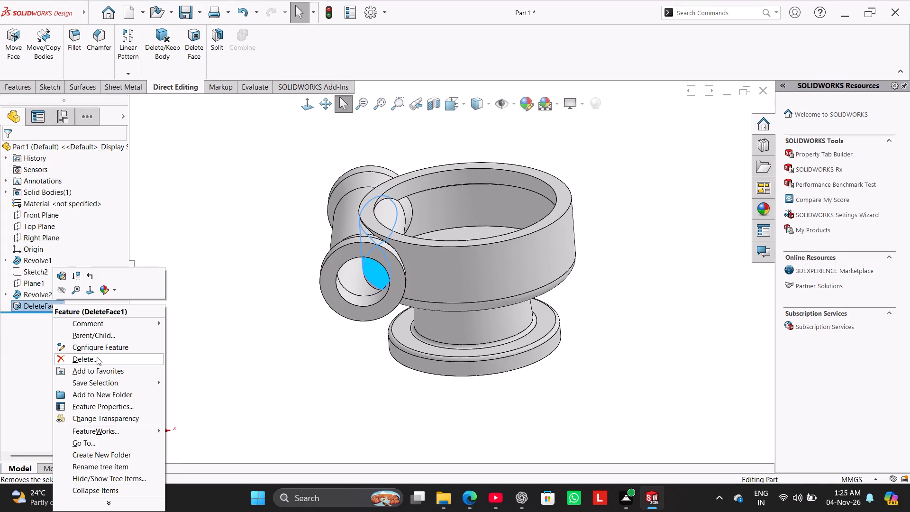
{"action": "left_click", "coordinate": [98, 358]}
{"action": "left_click", "coordinate": [519, 181]}
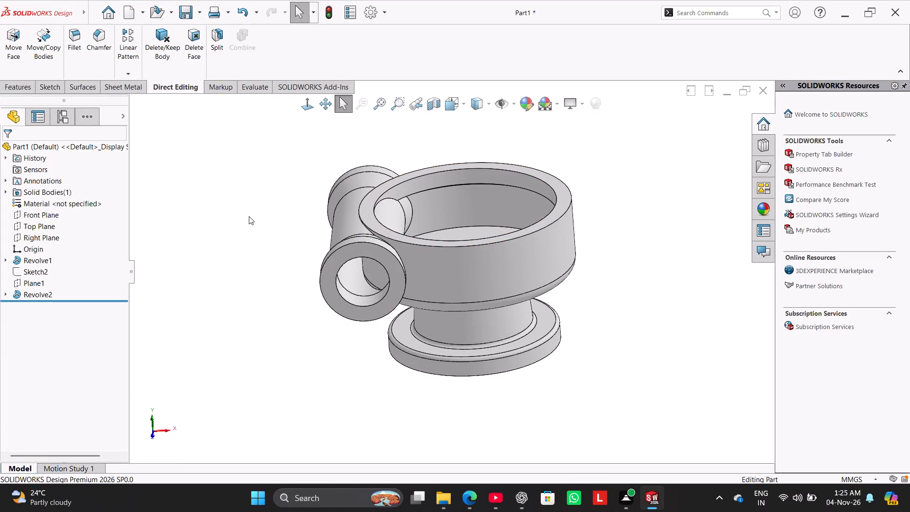
{"action": "left_click", "coordinate": [249, 216]}
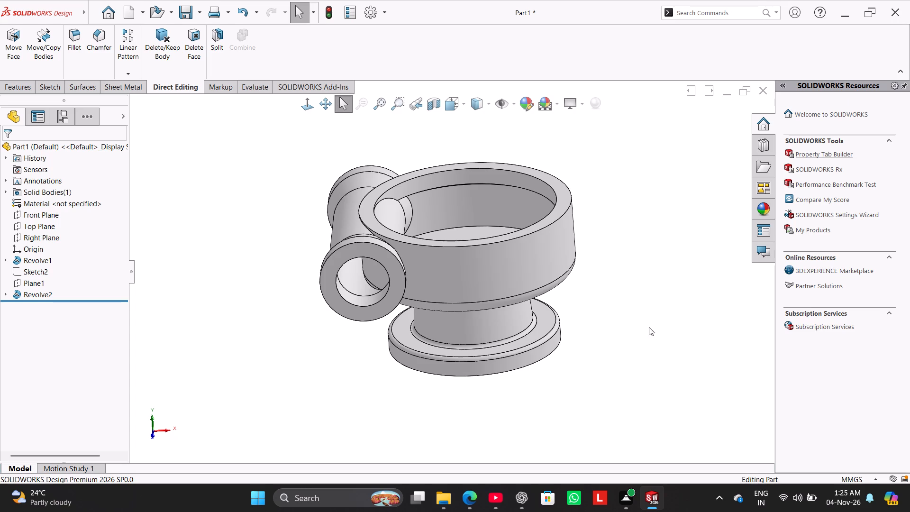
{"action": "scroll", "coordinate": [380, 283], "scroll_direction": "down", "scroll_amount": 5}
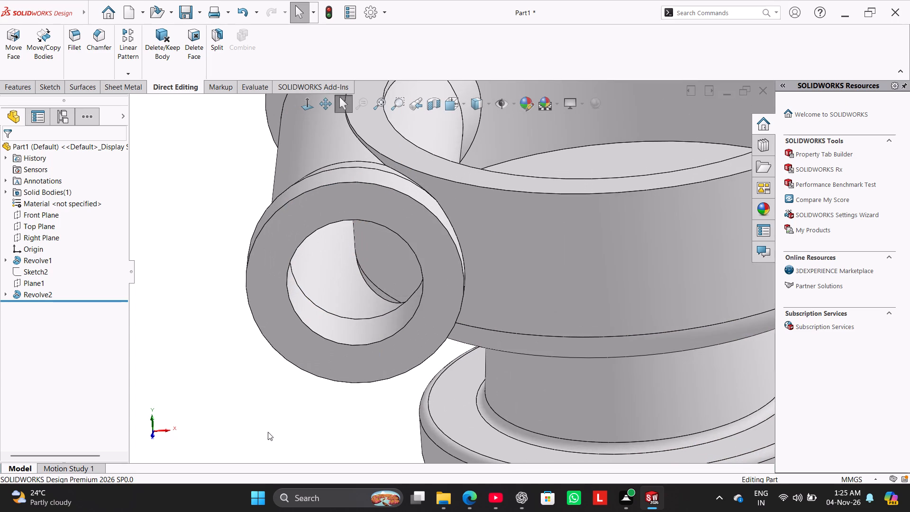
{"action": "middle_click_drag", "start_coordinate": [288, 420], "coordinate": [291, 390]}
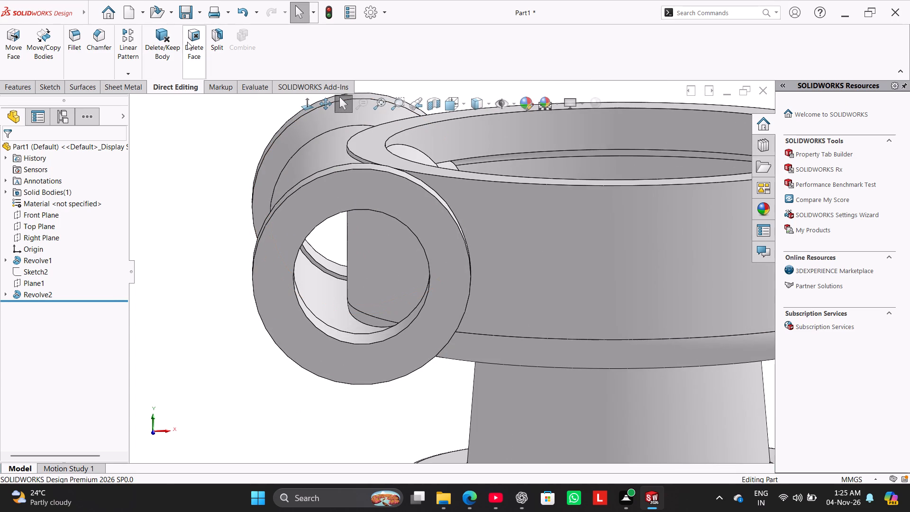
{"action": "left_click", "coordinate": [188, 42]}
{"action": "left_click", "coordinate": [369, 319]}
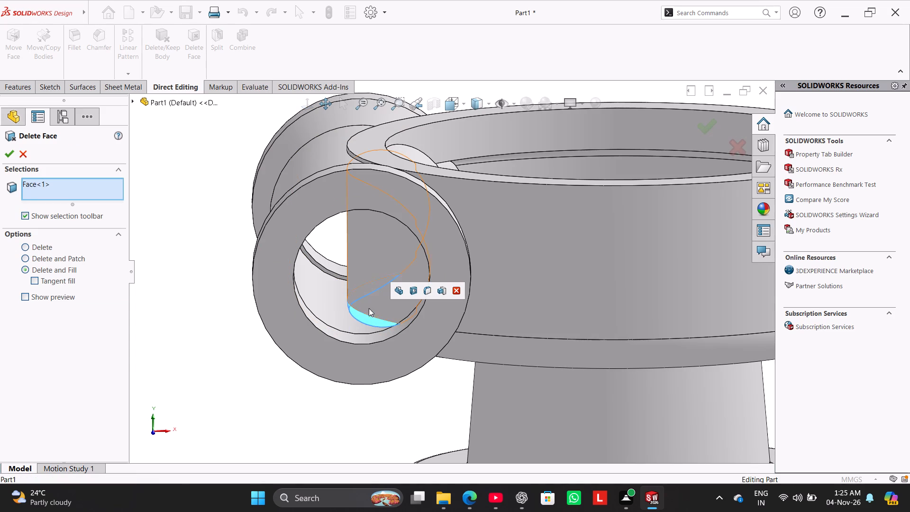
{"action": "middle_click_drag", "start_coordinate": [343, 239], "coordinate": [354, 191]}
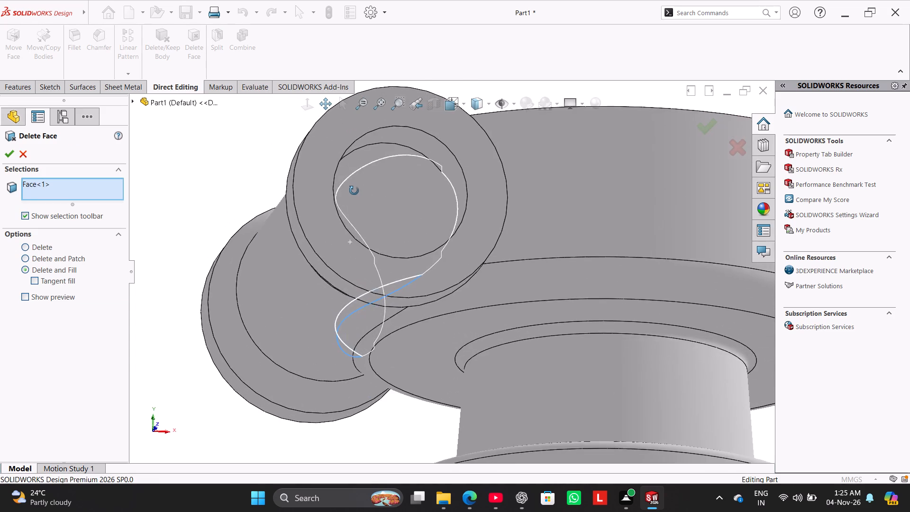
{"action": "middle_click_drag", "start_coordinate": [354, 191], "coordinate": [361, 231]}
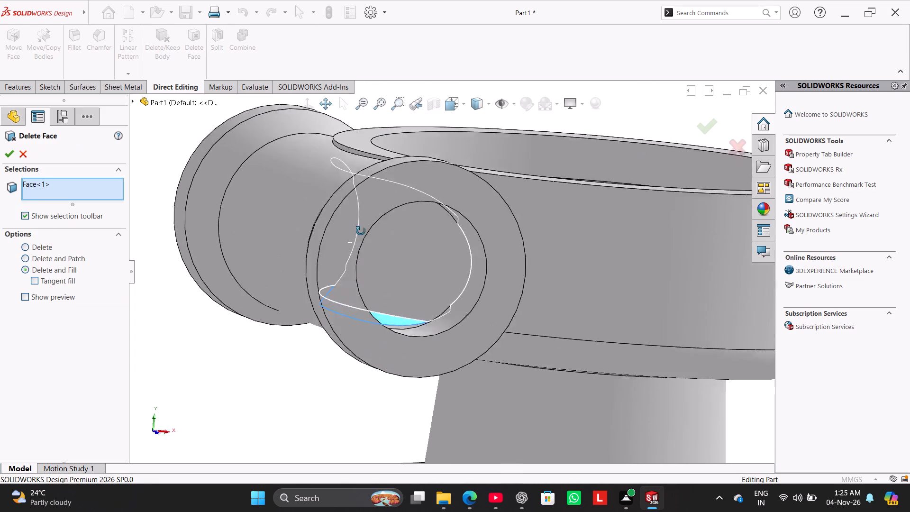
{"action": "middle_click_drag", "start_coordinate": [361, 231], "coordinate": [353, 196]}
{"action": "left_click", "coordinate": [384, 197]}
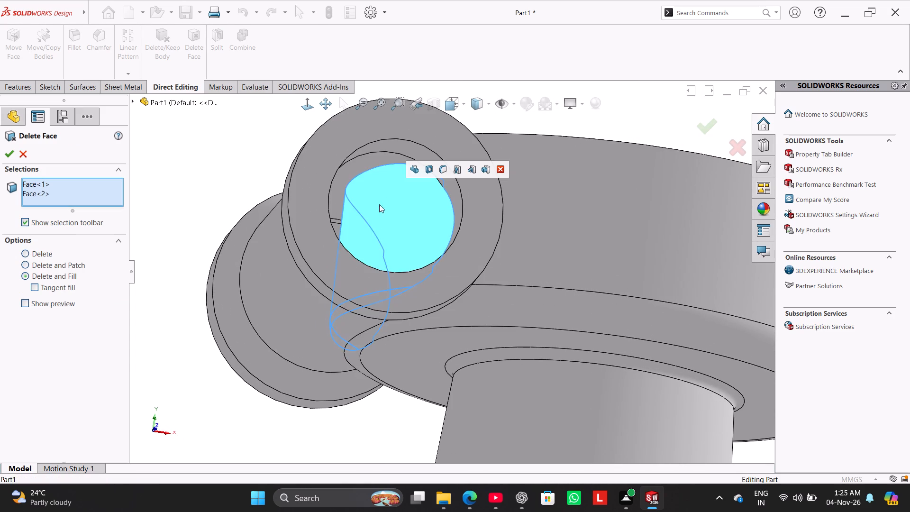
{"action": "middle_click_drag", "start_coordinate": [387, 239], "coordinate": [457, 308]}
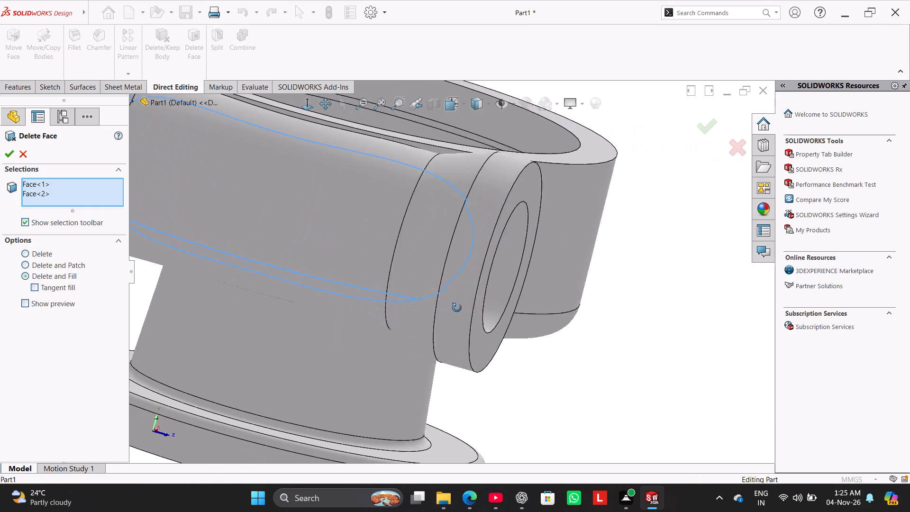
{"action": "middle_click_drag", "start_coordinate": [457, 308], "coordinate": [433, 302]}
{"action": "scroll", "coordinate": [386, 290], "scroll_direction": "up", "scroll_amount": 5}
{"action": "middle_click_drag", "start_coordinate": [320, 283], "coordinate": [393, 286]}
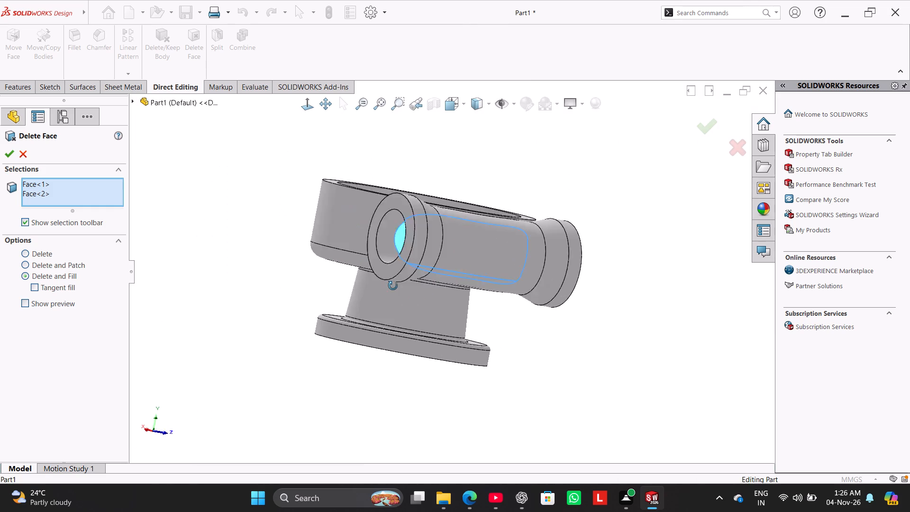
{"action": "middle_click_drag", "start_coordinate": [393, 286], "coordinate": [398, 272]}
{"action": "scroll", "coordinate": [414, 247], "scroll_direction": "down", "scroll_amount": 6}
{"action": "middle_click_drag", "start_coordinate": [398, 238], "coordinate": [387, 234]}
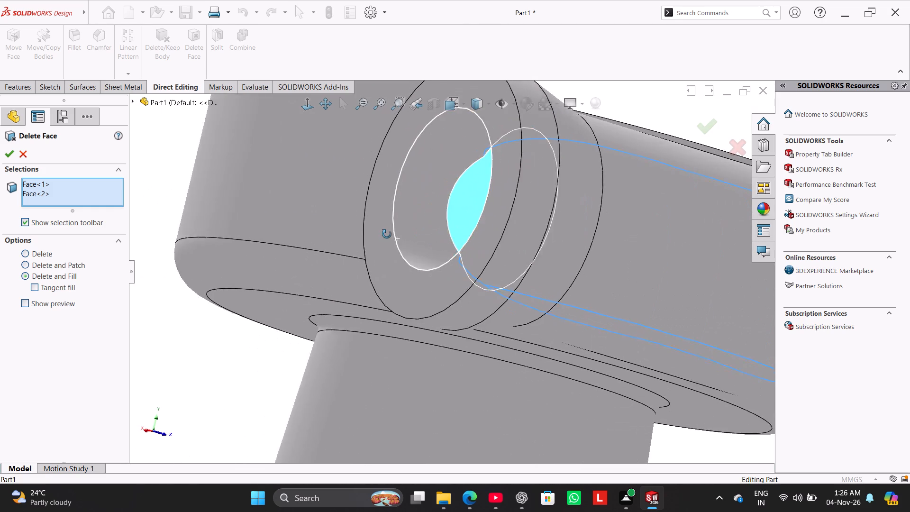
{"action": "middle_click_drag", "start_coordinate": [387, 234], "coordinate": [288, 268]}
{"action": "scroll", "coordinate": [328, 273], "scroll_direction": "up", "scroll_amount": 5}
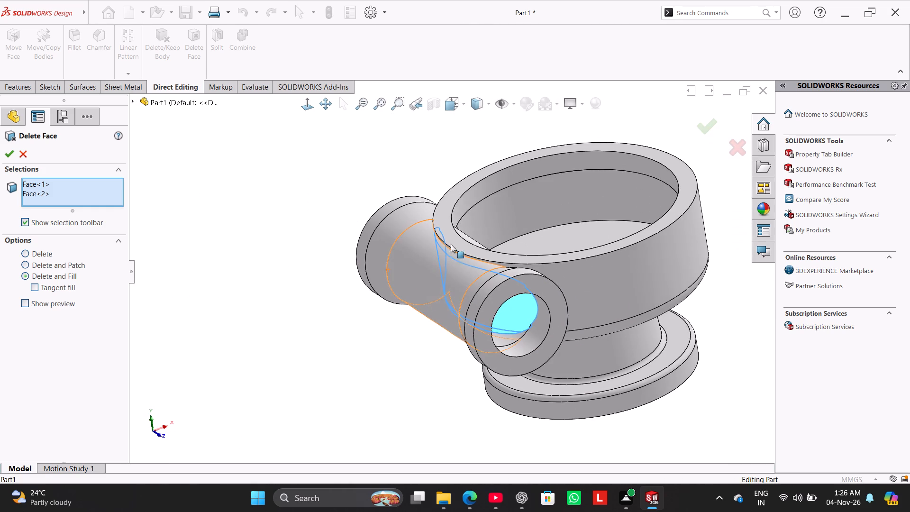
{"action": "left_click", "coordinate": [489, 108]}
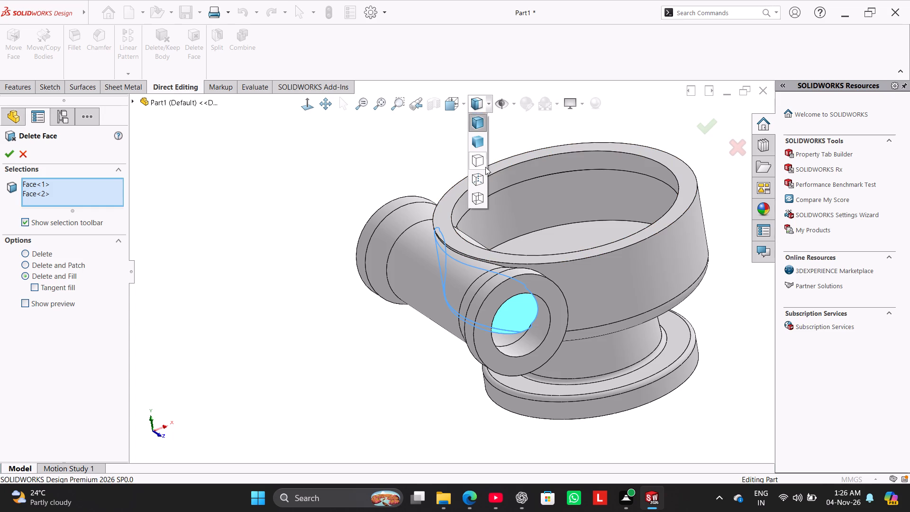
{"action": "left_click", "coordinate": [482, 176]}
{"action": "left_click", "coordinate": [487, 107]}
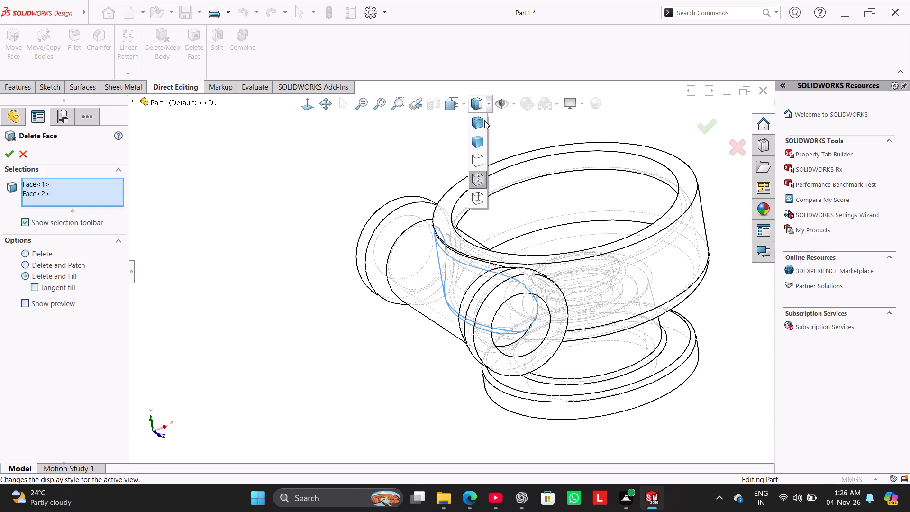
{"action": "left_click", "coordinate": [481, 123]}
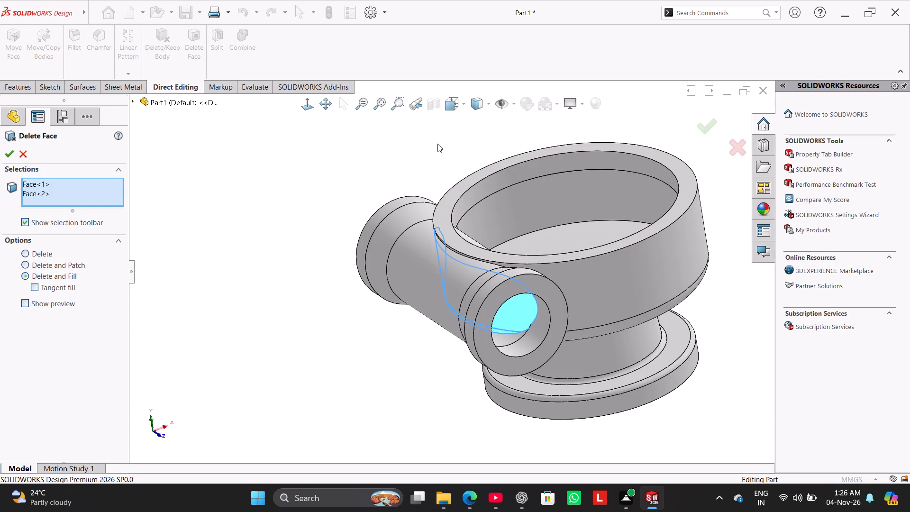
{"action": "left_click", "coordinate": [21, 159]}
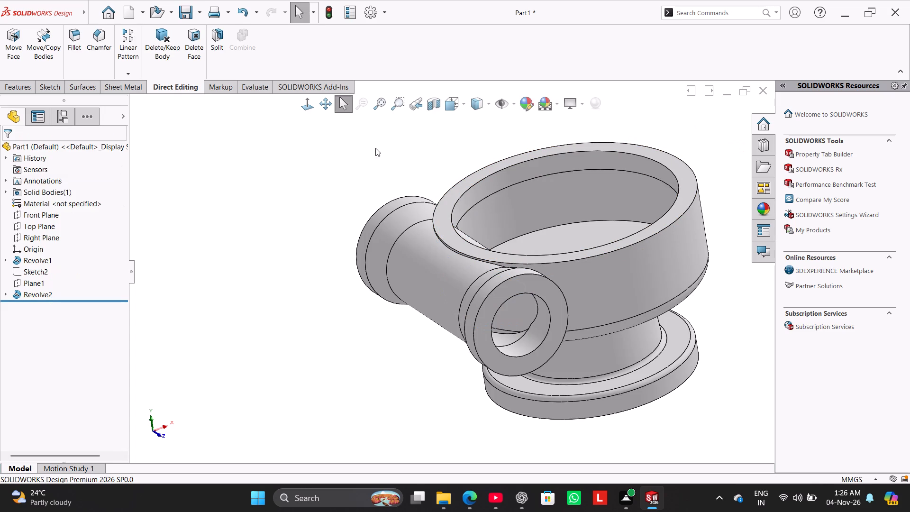
Create a section view on the Right Plane offset -120 mm, cutting lengthwise through the side tube.
{"action": "left_click", "coordinate": [428, 107]}
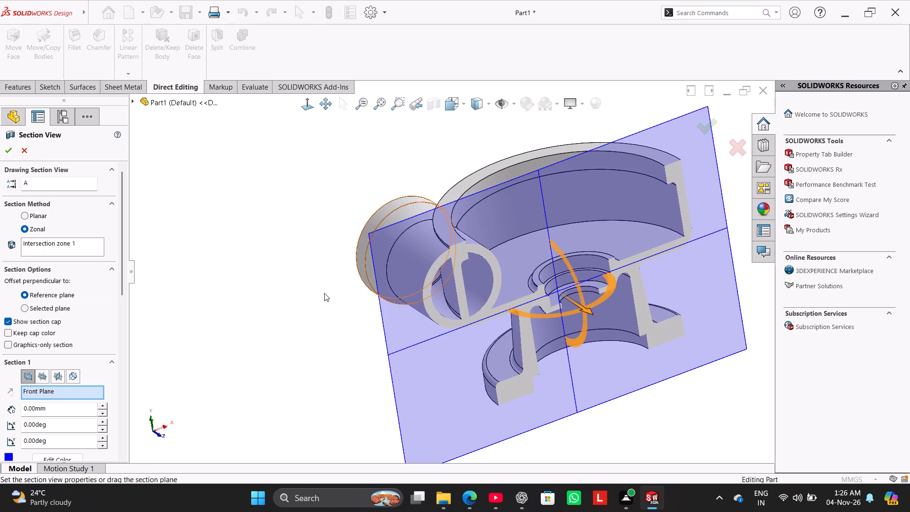
{"action": "left_click", "coordinate": [59, 378]}
{"action": "left_click_drag", "start_coordinate": [631, 265], "coordinate": [547, 301]}
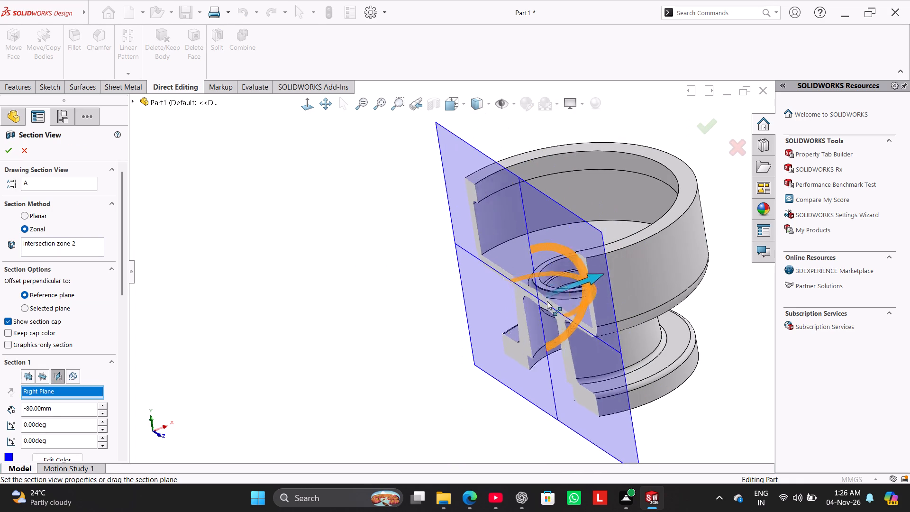
{"action": "left_click_drag", "start_coordinate": [547, 301], "coordinate": [538, 305]}
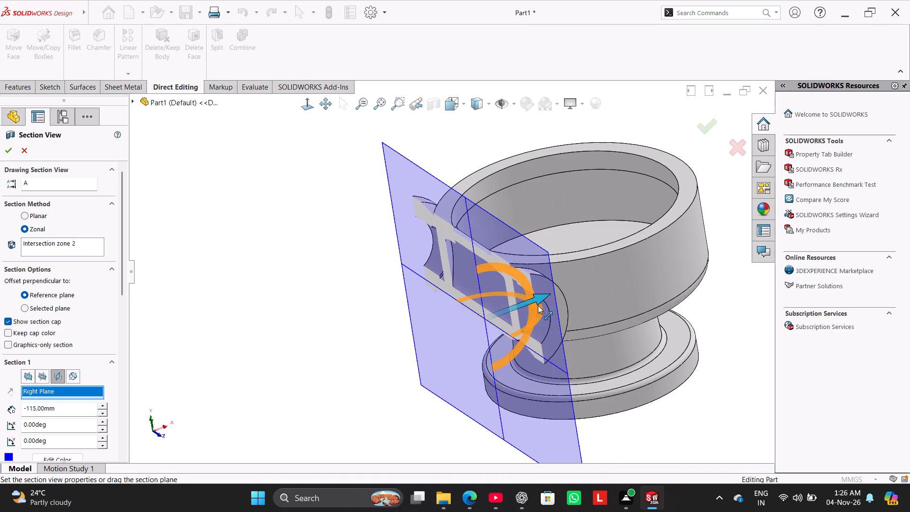
{"action": "left_click_drag", "start_coordinate": [538, 305], "coordinate": [534, 304]}
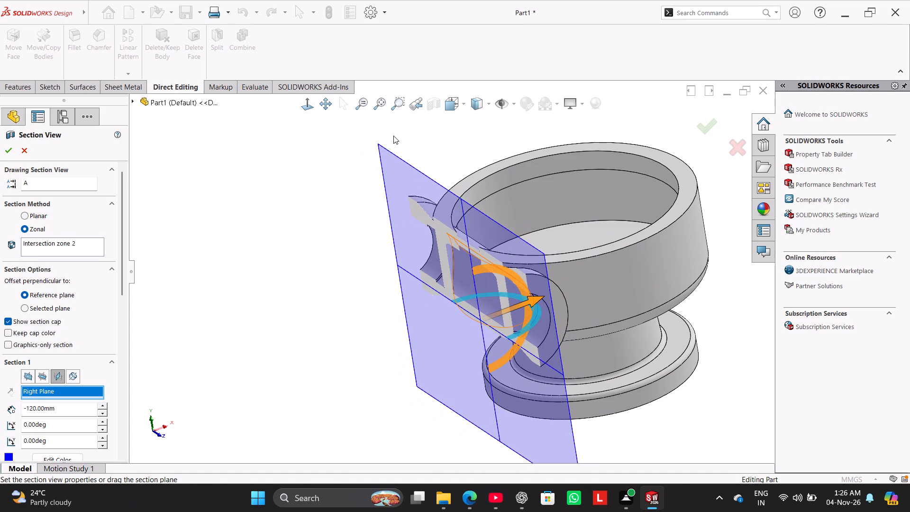
{"action": "left_click", "coordinate": [299, 106]}
{"action": "left_click", "coordinate": [302, 103]}
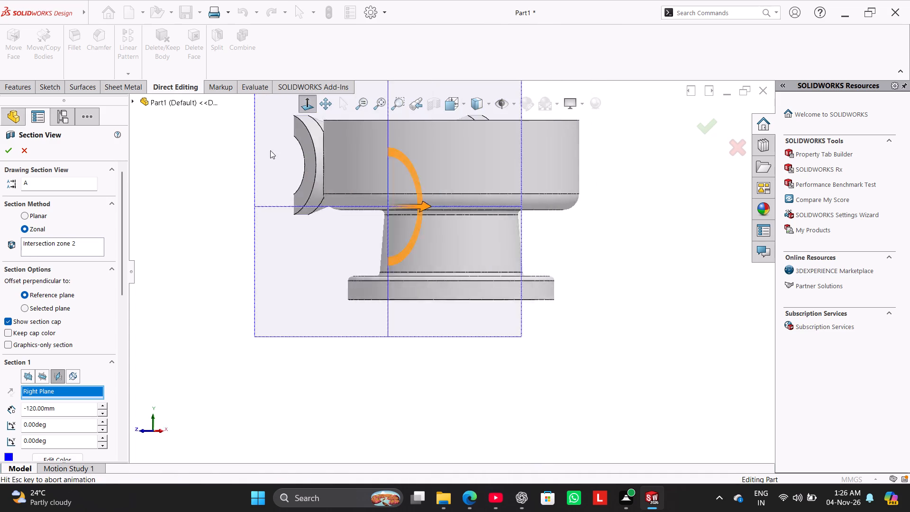
{"action": "middle_click_drag", "start_coordinate": [241, 199], "coordinate": [215, 252]}
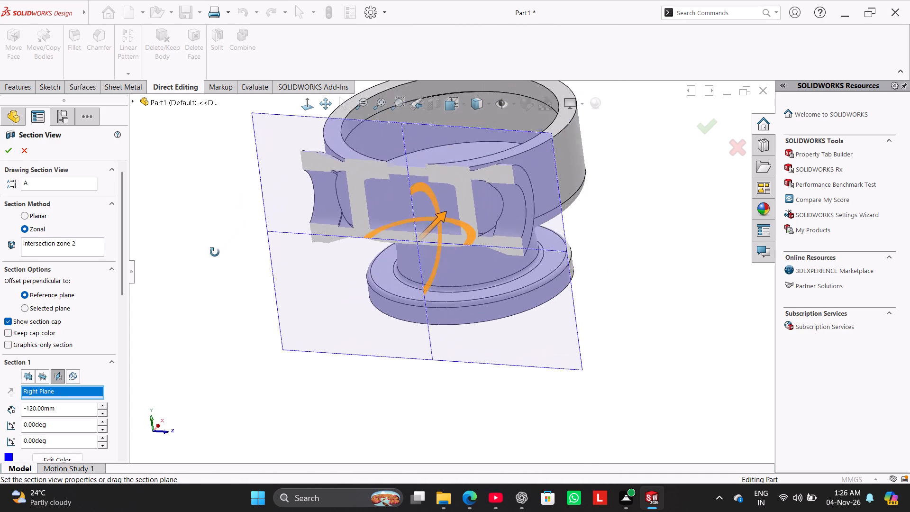
{"action": "middle_click_drag", "start_coordinate": [215, 252], "coordinate": [211, 260]}
{"action": "left_click", "coordinate": [9, 151]}
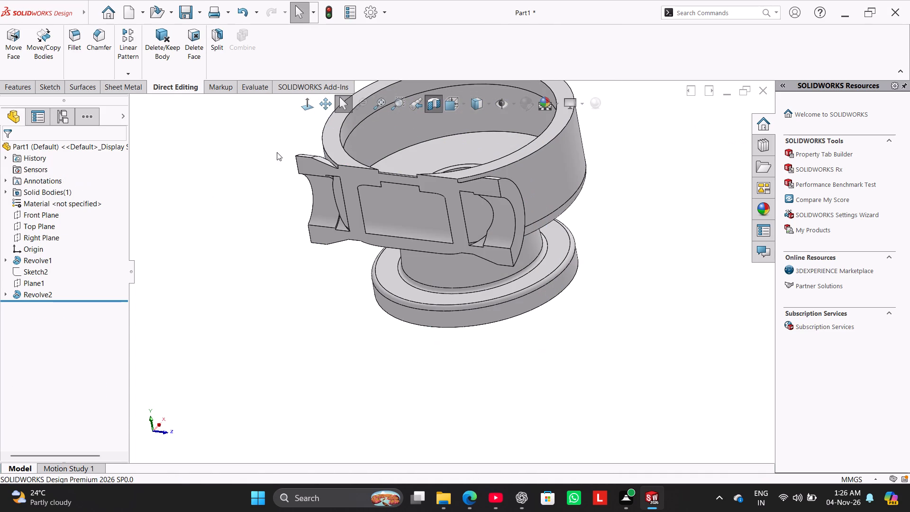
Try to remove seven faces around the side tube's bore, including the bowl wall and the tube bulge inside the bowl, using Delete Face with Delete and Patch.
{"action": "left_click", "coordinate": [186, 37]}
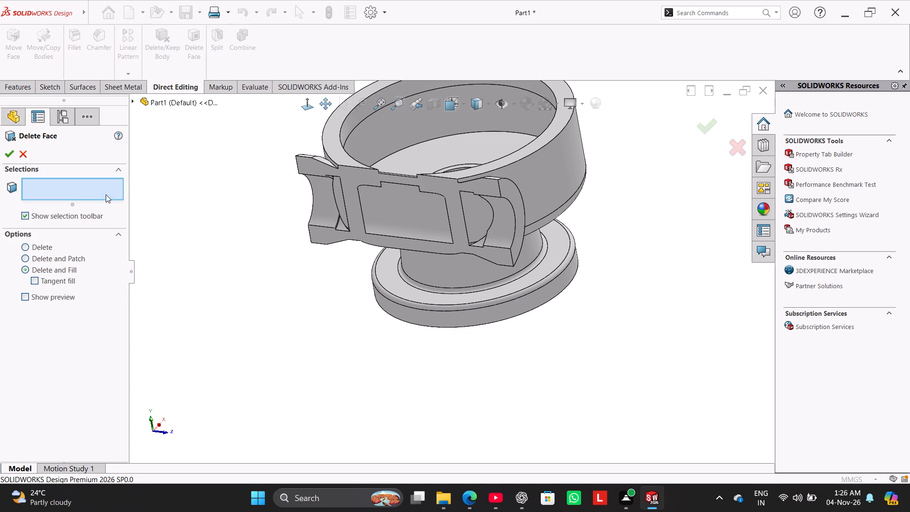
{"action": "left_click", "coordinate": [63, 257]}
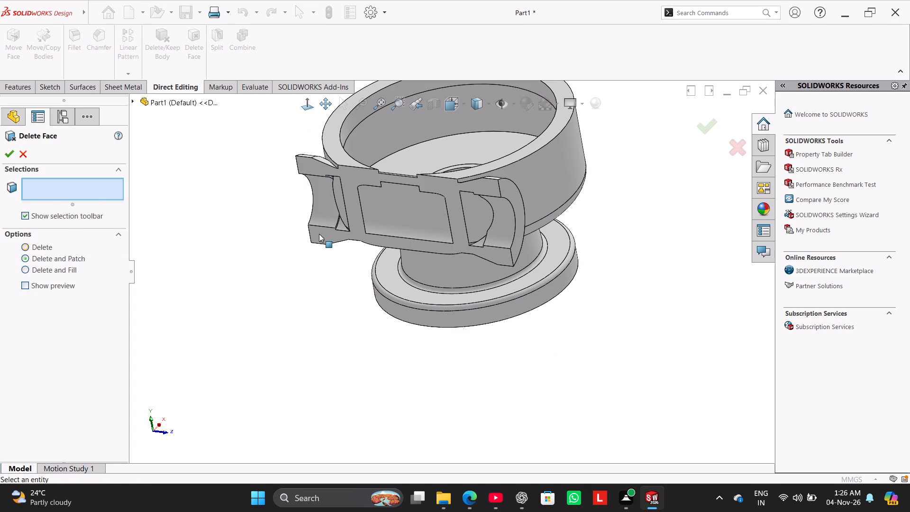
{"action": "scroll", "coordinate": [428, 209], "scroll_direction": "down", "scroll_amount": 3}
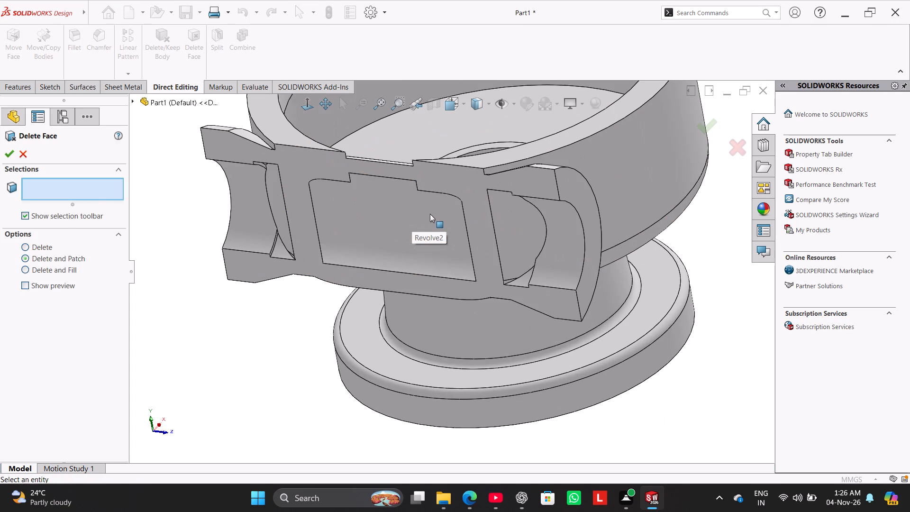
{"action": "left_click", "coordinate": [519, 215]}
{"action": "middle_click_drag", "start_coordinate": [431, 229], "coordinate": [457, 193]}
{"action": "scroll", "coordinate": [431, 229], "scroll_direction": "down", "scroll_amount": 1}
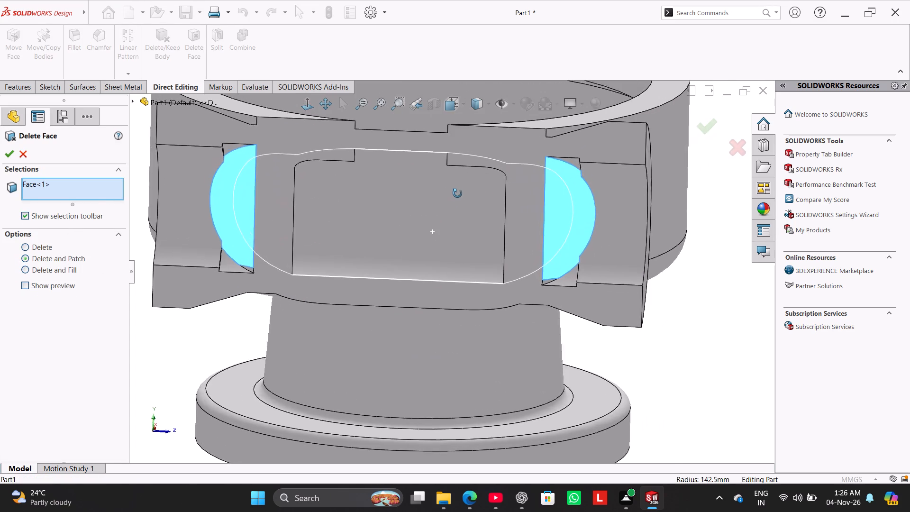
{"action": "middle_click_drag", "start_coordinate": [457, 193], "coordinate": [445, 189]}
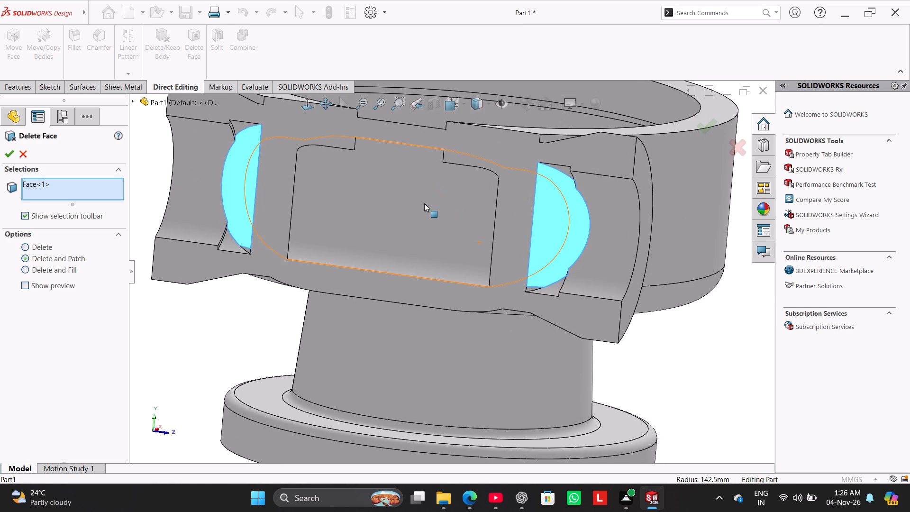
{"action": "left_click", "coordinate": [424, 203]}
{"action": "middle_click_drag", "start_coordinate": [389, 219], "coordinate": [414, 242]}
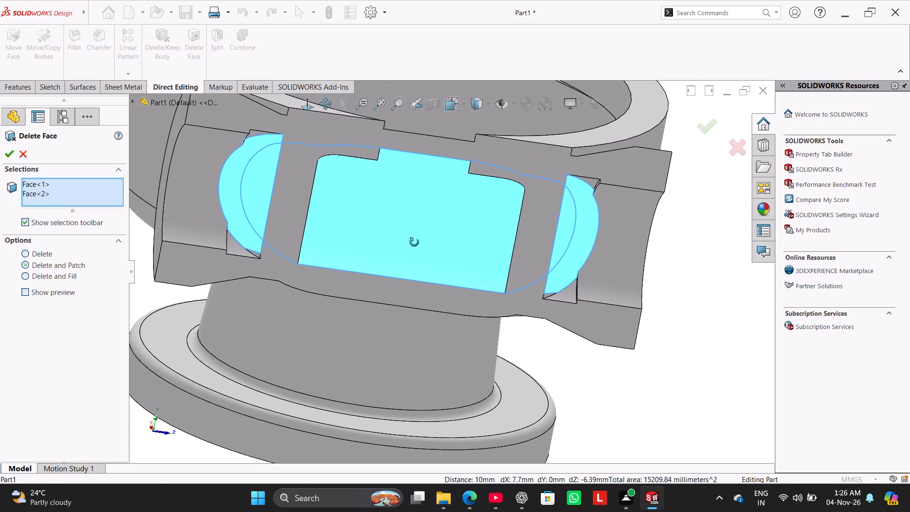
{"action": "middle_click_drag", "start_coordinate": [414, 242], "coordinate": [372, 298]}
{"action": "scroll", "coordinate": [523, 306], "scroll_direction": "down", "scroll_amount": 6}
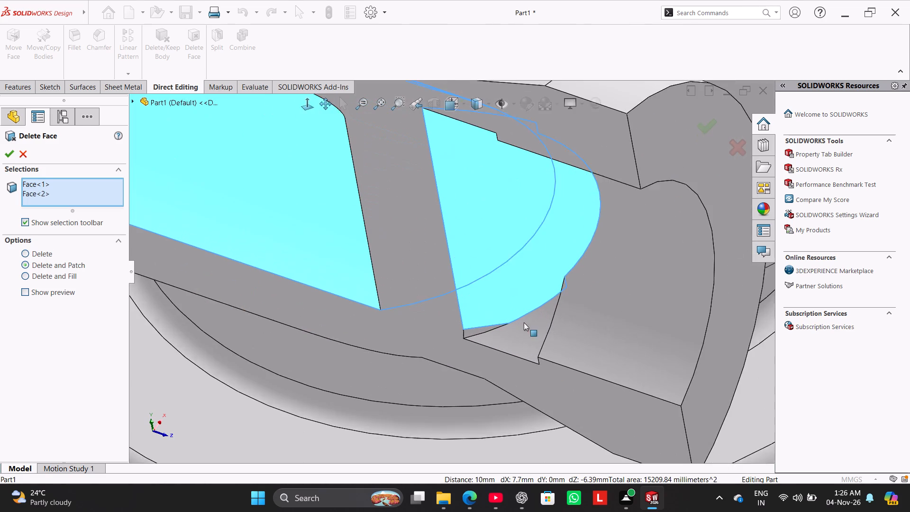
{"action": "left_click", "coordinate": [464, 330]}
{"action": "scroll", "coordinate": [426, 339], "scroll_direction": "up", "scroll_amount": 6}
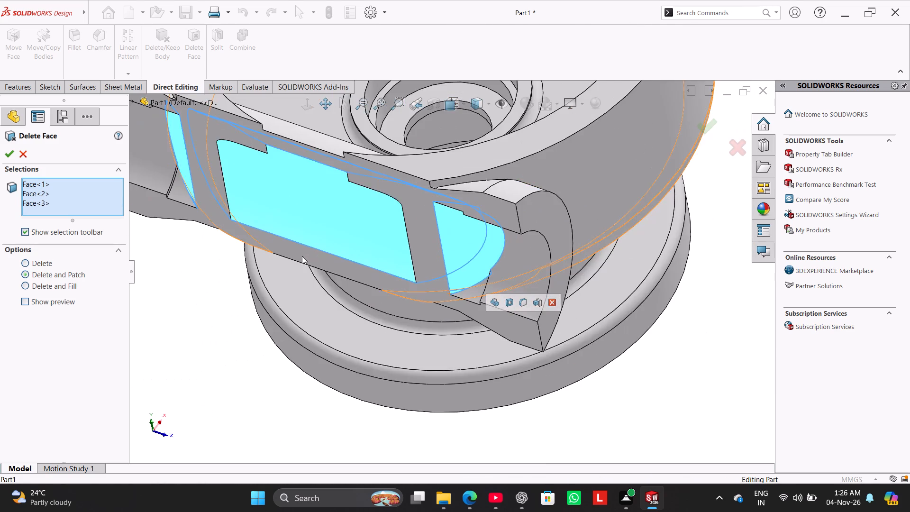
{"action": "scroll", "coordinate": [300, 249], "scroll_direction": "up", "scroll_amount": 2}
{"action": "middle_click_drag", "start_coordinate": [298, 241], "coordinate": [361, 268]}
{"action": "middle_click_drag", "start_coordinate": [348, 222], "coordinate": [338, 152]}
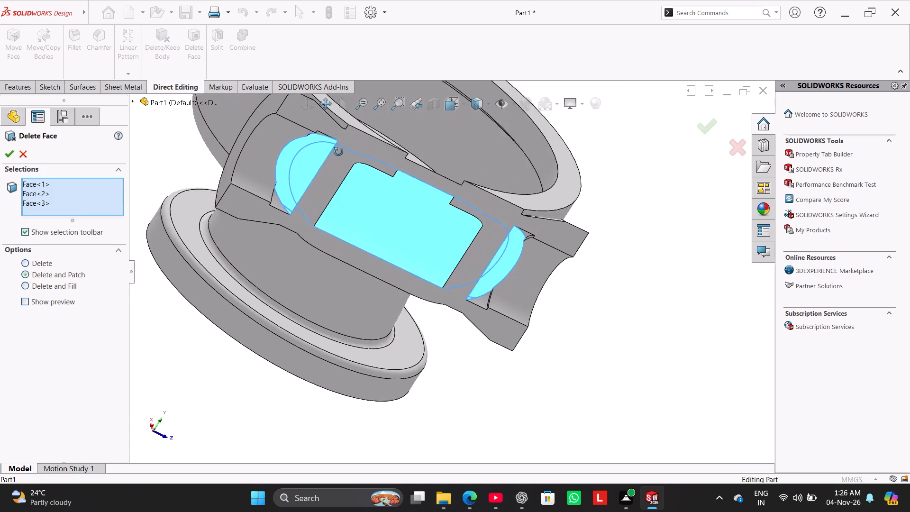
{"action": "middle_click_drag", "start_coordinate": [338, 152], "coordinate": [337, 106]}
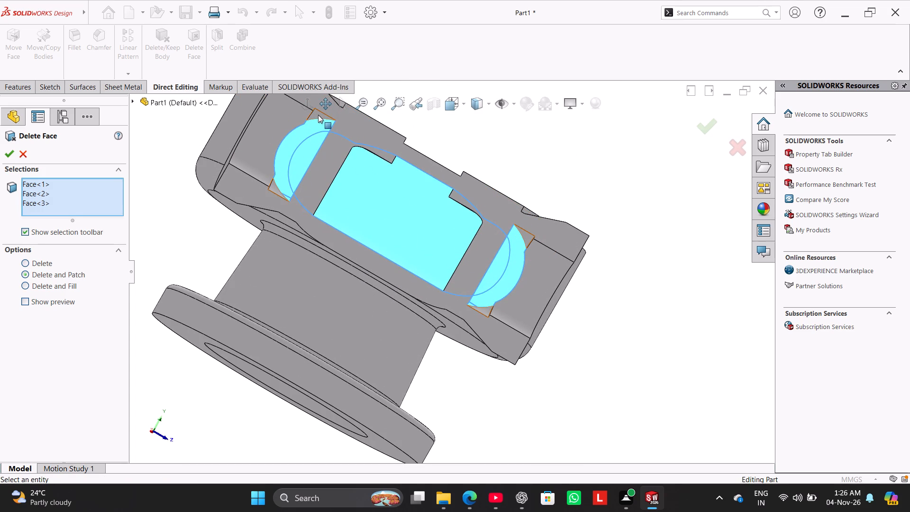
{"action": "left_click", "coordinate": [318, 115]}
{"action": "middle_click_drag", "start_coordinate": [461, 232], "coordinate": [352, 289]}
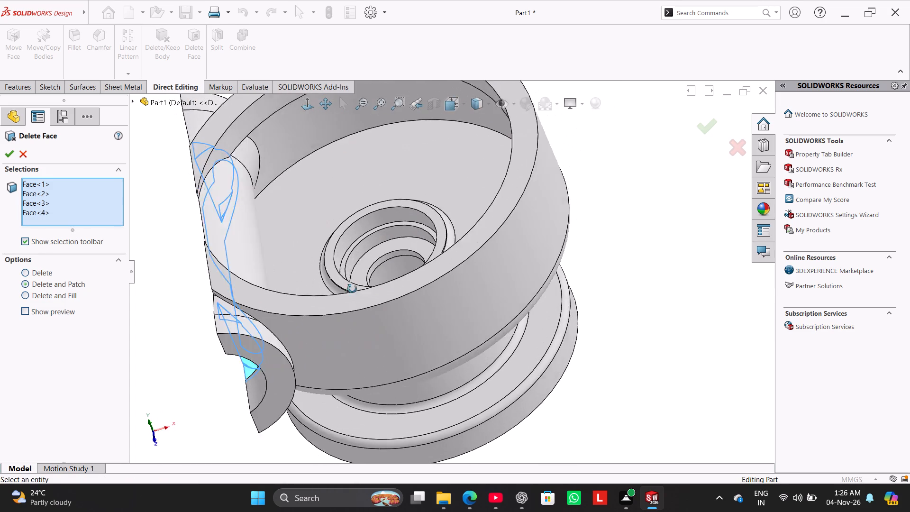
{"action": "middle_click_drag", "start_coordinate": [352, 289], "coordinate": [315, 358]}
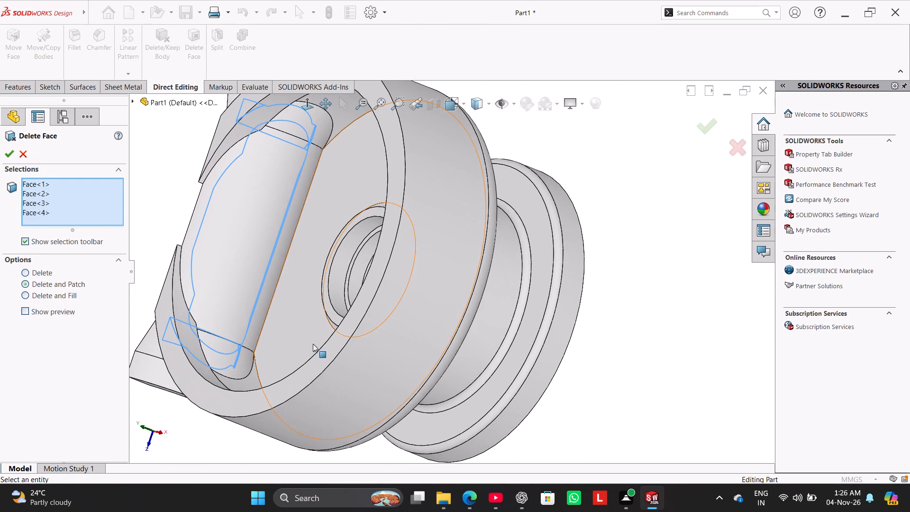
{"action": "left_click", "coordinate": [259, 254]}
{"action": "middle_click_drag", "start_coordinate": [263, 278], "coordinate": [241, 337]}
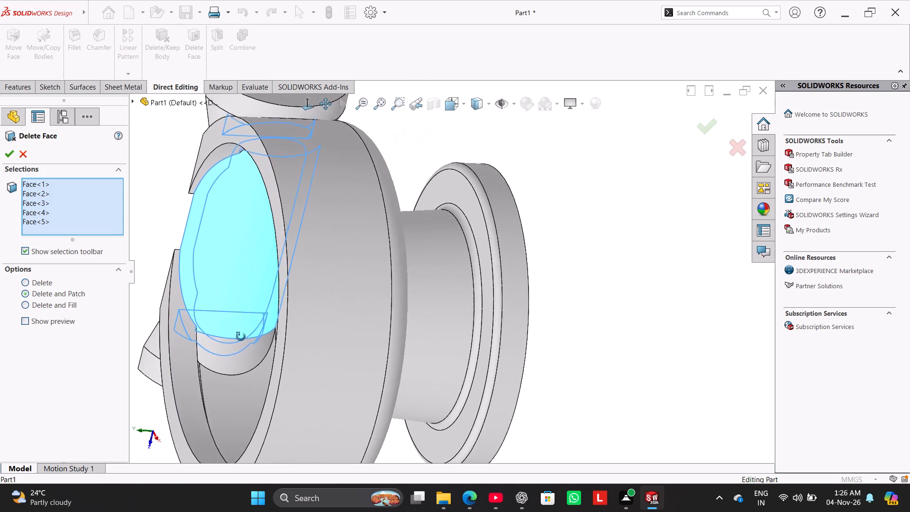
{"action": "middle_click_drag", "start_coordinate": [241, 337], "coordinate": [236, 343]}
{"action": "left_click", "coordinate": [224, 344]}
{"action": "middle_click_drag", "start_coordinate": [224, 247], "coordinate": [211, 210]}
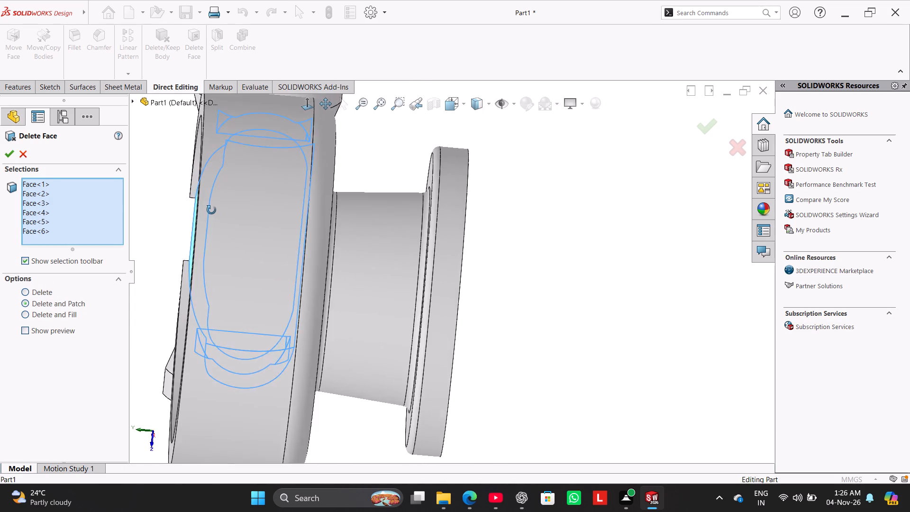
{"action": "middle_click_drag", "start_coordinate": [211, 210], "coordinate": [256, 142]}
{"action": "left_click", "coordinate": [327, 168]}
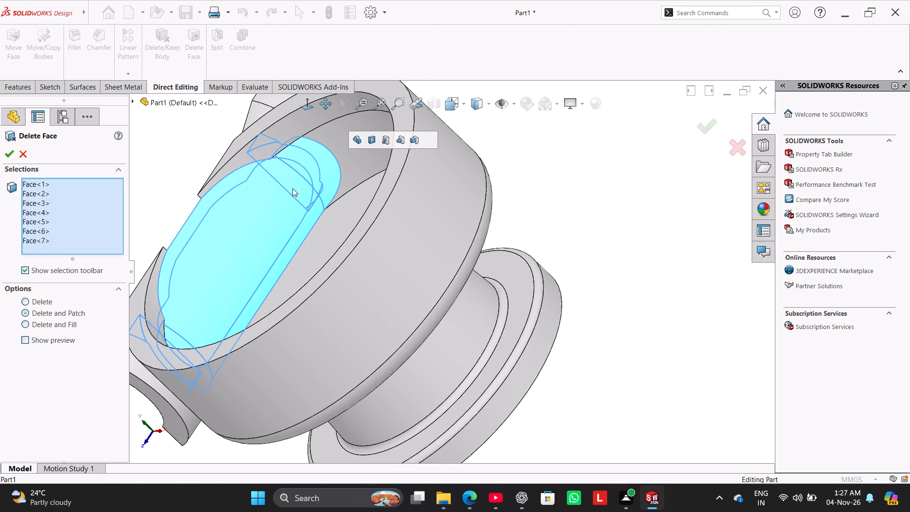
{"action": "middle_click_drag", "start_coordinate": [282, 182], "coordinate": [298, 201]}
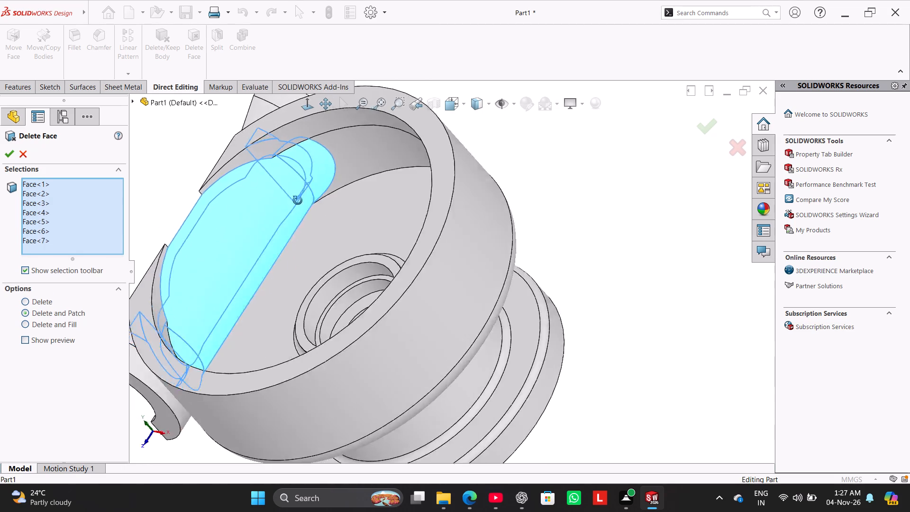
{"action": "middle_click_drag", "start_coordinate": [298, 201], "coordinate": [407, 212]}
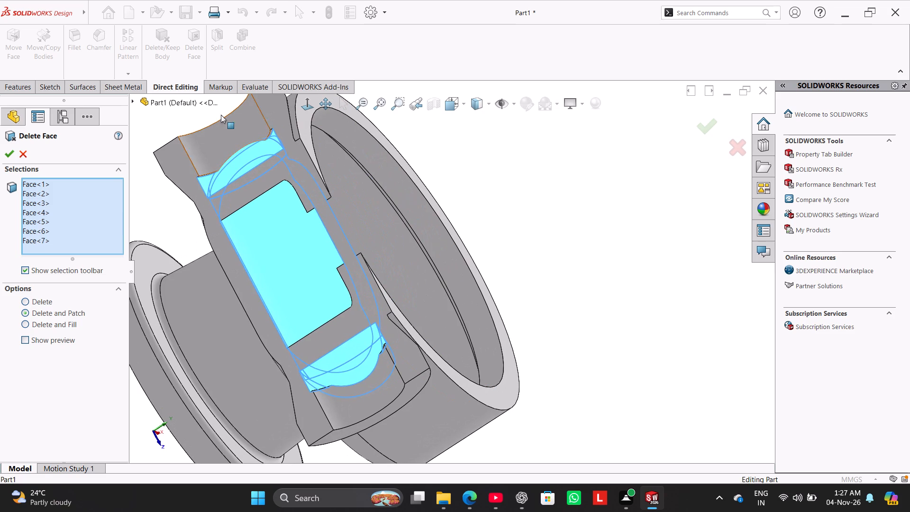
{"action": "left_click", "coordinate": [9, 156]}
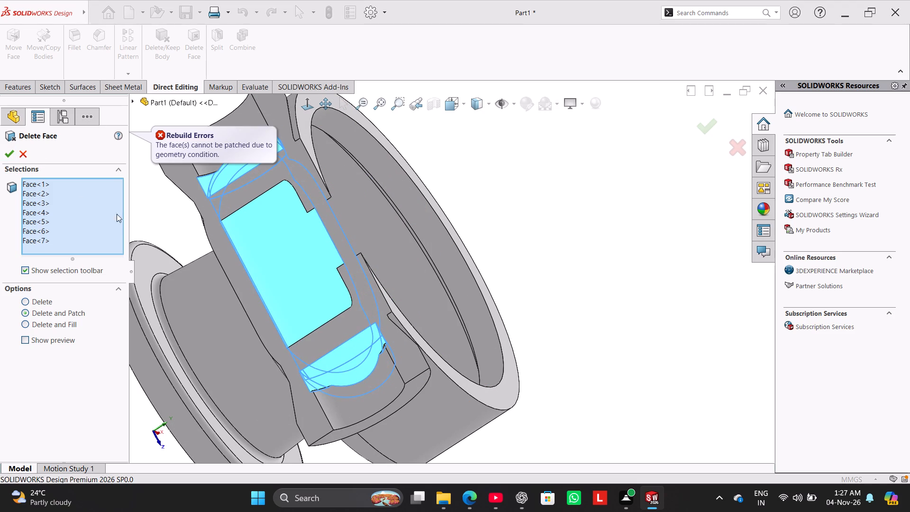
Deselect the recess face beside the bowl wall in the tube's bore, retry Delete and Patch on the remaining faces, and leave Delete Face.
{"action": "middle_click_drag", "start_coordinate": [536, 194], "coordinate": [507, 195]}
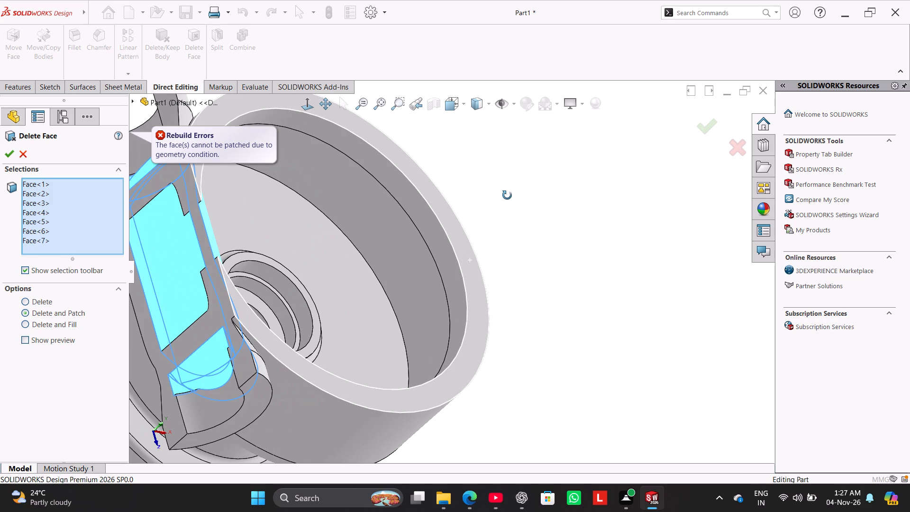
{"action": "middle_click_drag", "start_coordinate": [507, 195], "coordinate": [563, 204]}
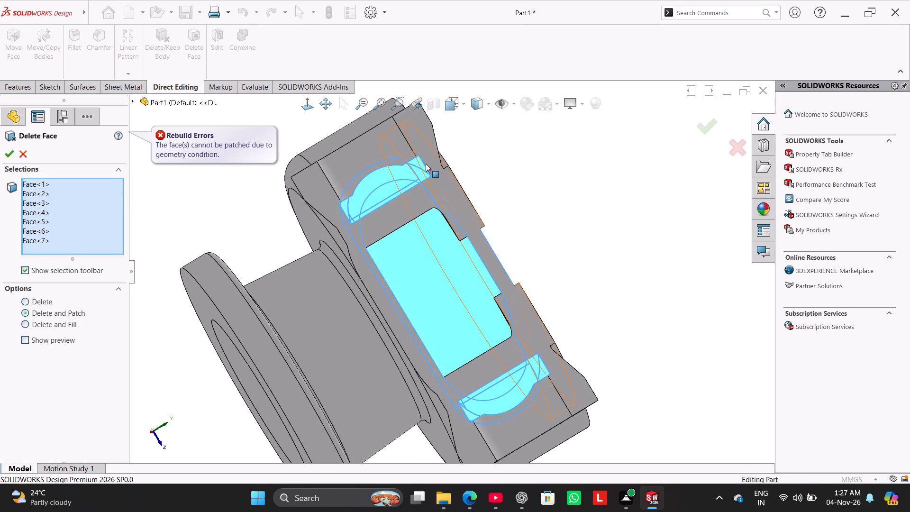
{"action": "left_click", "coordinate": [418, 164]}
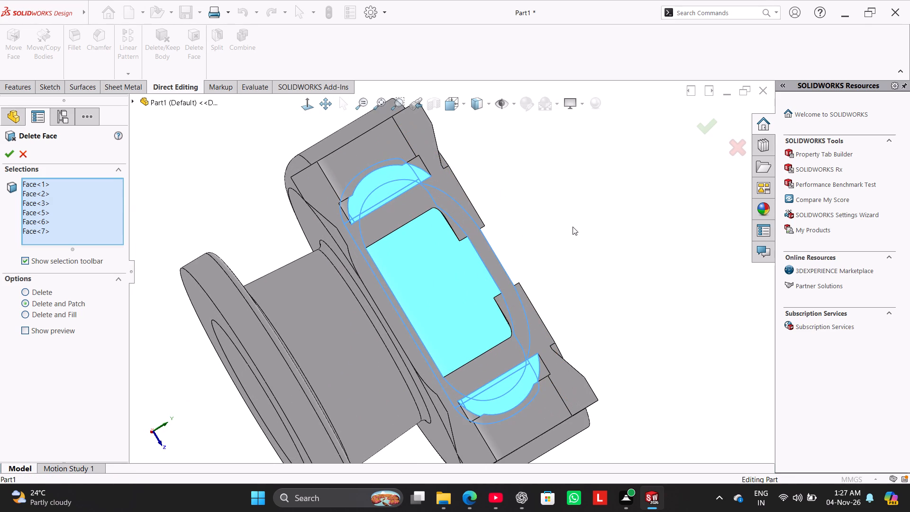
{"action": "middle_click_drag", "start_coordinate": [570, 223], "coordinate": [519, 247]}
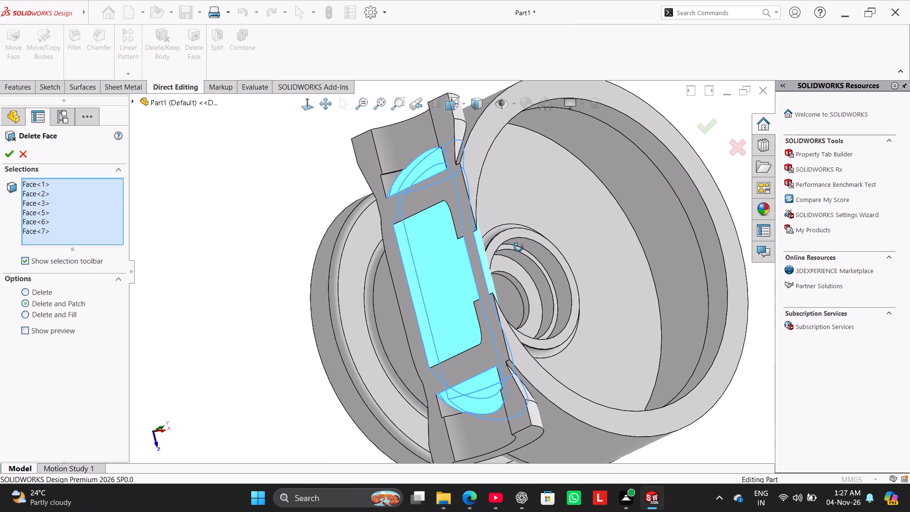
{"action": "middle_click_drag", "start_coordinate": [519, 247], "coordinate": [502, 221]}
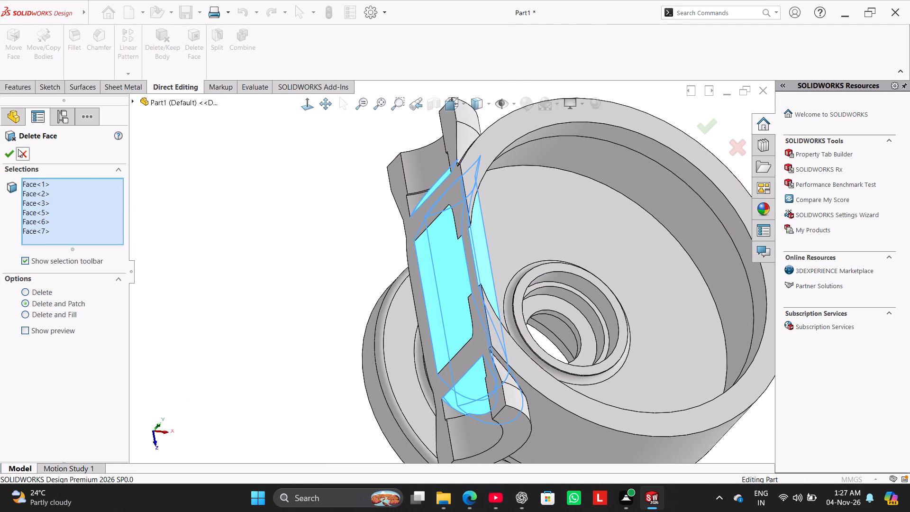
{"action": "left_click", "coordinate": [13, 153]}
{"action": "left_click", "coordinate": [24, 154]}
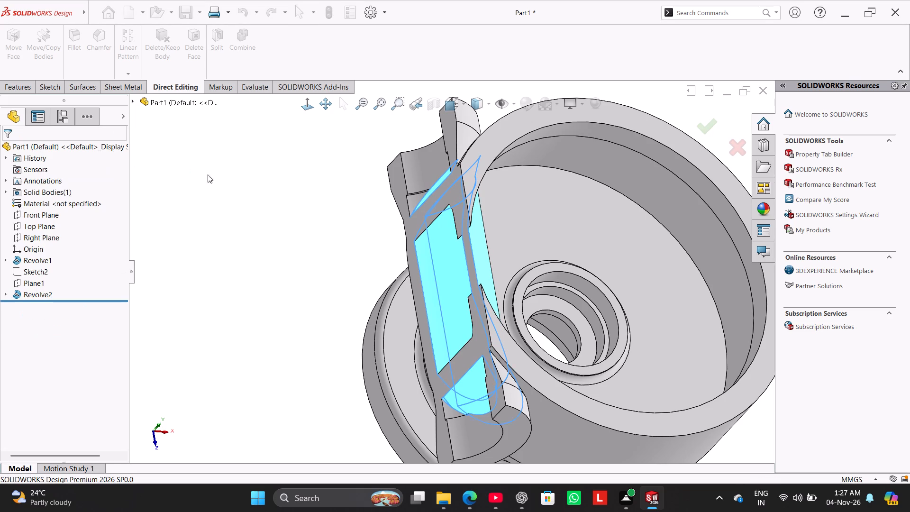
Set the Right Plane section view to an offset of -159 mm and examine the side tube's bore where it meets the bowl wall.
{"action": "left_click", "coordinate": [428, 104]}
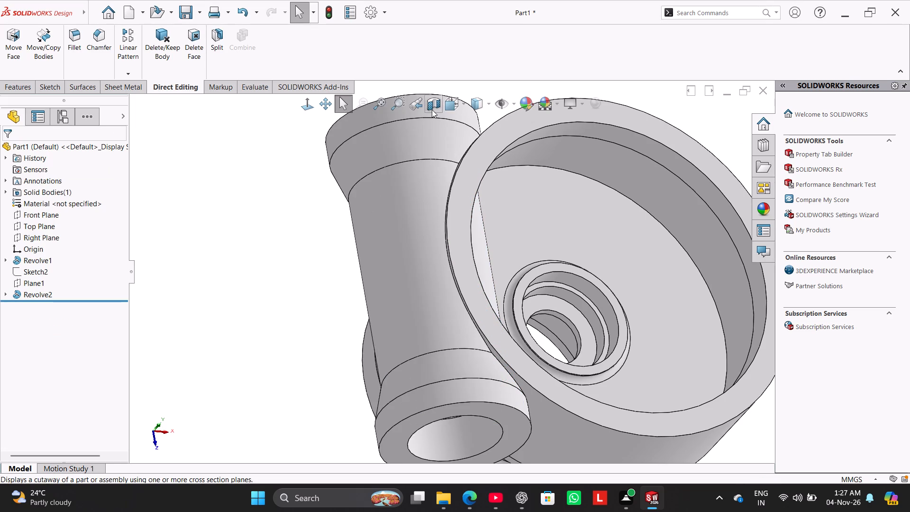
{"action": "left_click", "coordinate": [432, 110]}
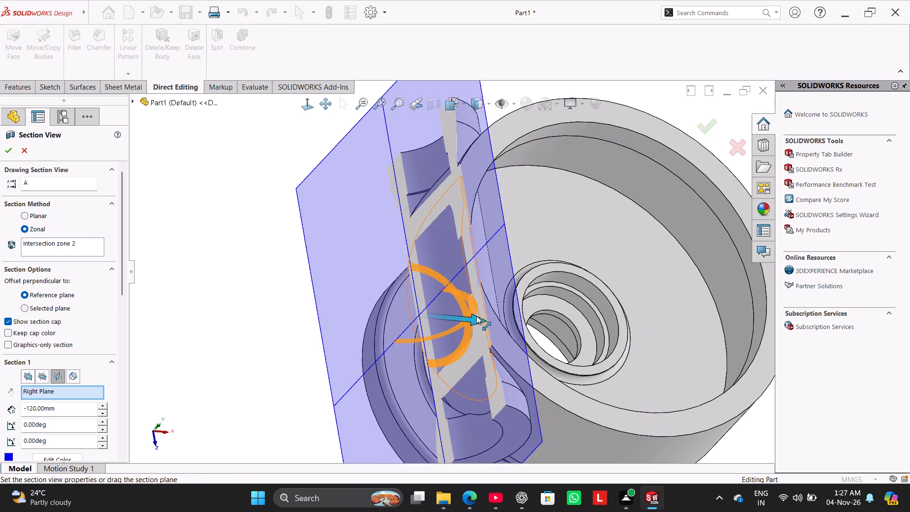
{"action": "left_click_drag", "start_coordinate": [476, 316], "coordinate": [533, 325]}
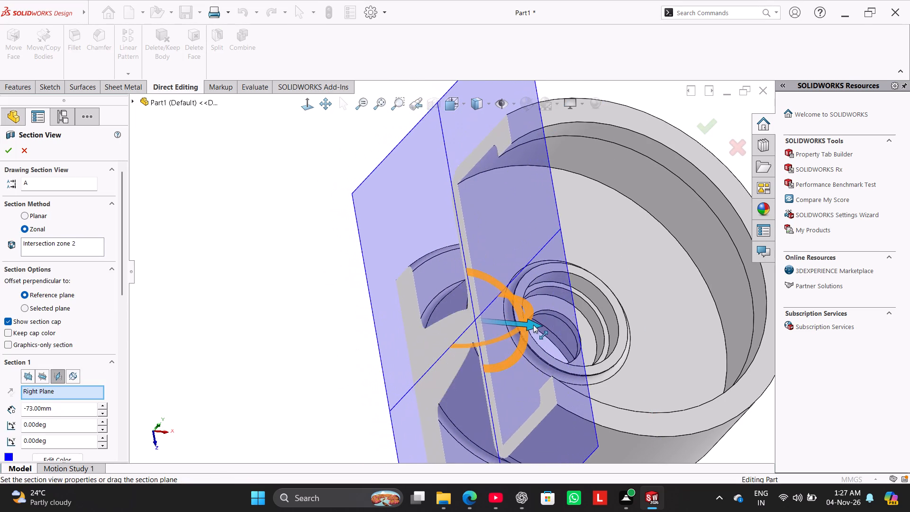
{"action": "left_click_drag", "start_coordinate": [533, 325], "coordinate": [428, 324]}
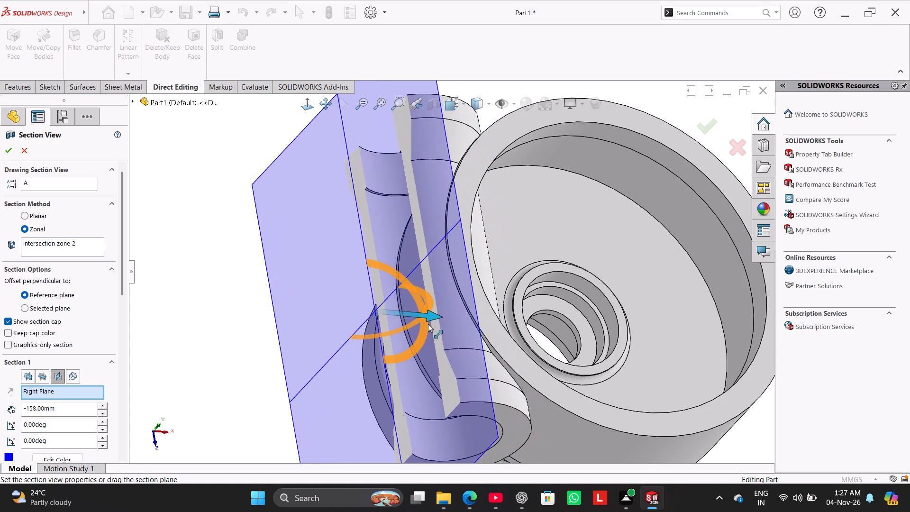
{"action": "left_click_drag", "start_coordinate": [428, 324], "coordinate": [429, 323]}
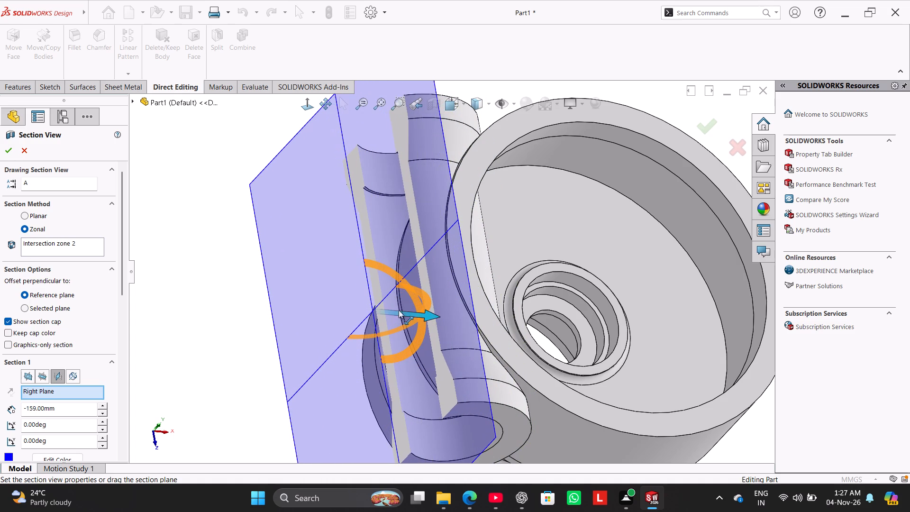
{"action": "left_click", "coordinate": [3, 150]}
{"action": "middle_click_drag", "start_coordinate": [190, 261], "coordinate": [222, 265]}
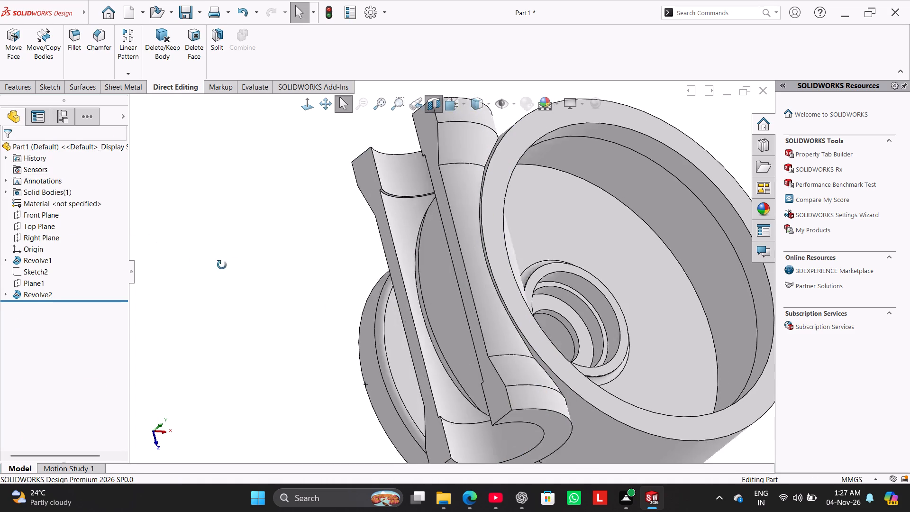
{"action": "middle_click_drag", "start_coordinate": [222, 265], "coordinate": [273, 228]}
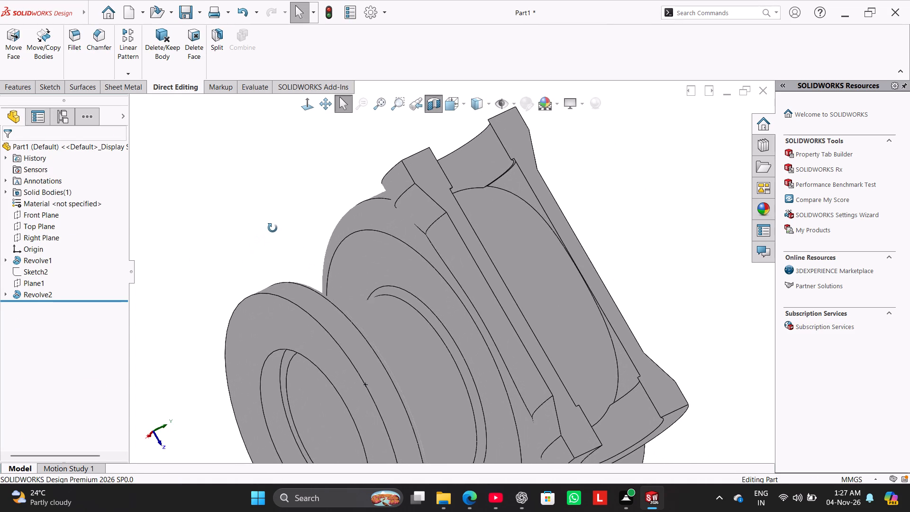
{"action": "middle_click_drag", "start_coordinate": [273, 228], "coordinate": [234, 263]}
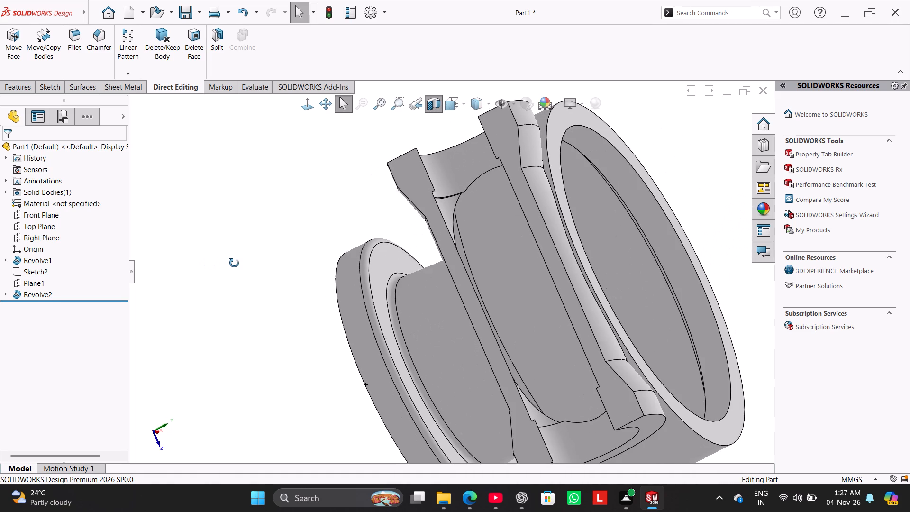
{"action": "middle_click_drag", "start_coordinate": [234, 263], "coordinate": [225, 263]}
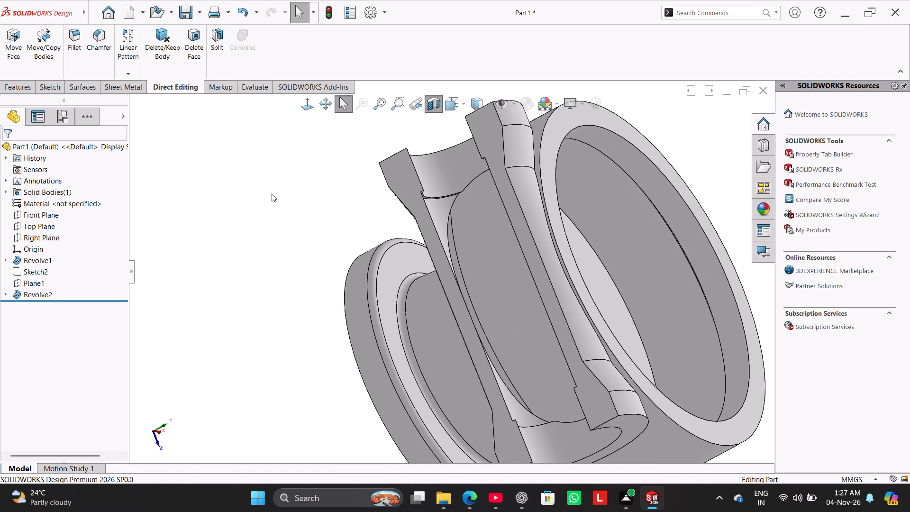
Reopen the Right Plane section view, shift the cut through the side tube, and apply it at an offset of -159 mm.
{"action": "left_click", "coordinate": [432, 107]}
{"action": "left_click", "coordinate": [431, 107]}
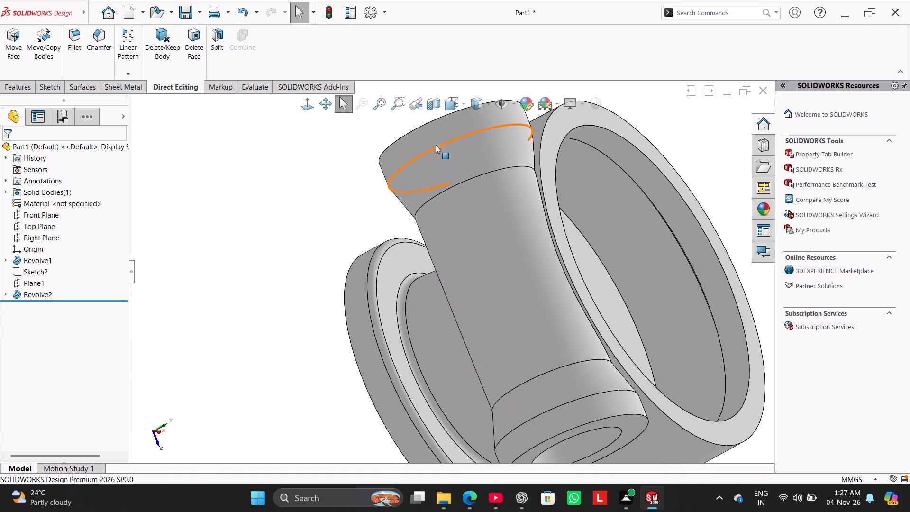
{"action": "left_click", "coordinate": [431, 110]}
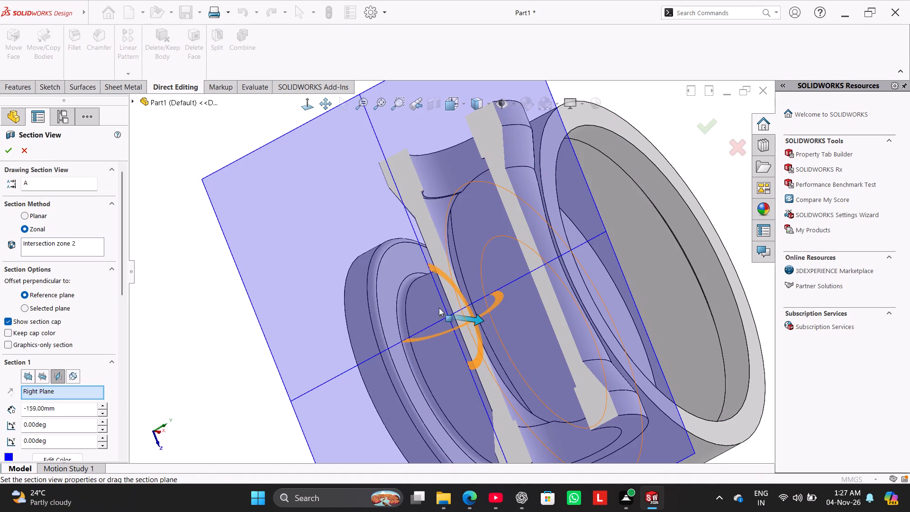
{"action": "middle_click_drag", "start_coordinate": [415, 292], "coordinate": [364, 327]}
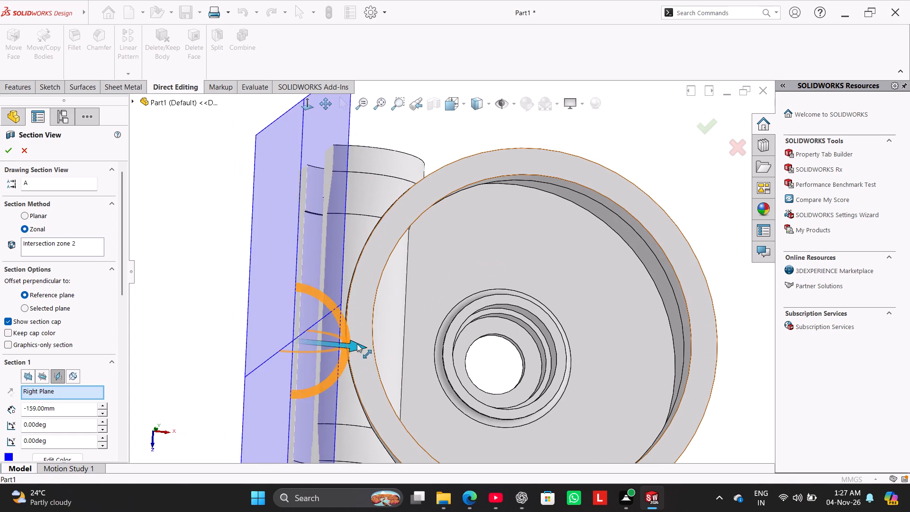
{"action": "left_click_drag", "start_coordinate": [357, 344], "coordinate": [346, 351]}
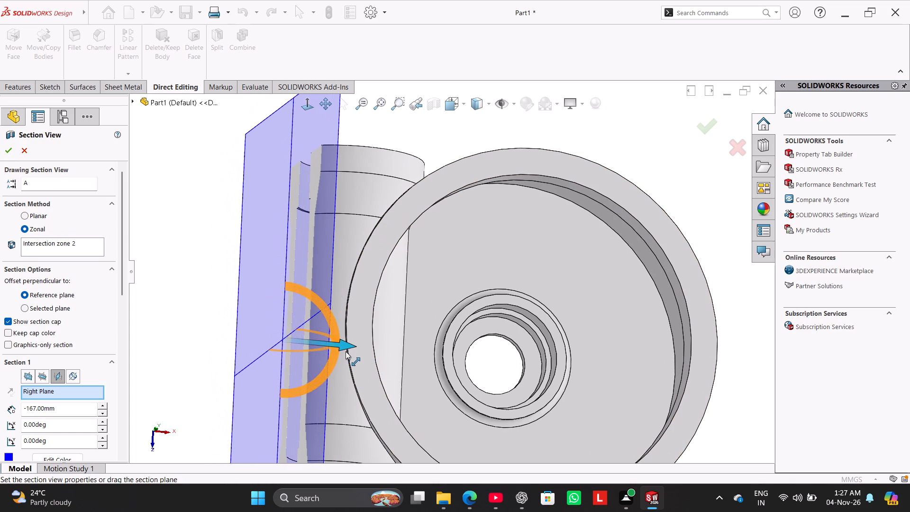
{"action": "left_click_drag", "start_coordinate": [346, 351], "coordinate": [344, 350]}
{"action": "middle_click_drag", "start_coordinate": [186, 218], "coordinate": [259, 255]}
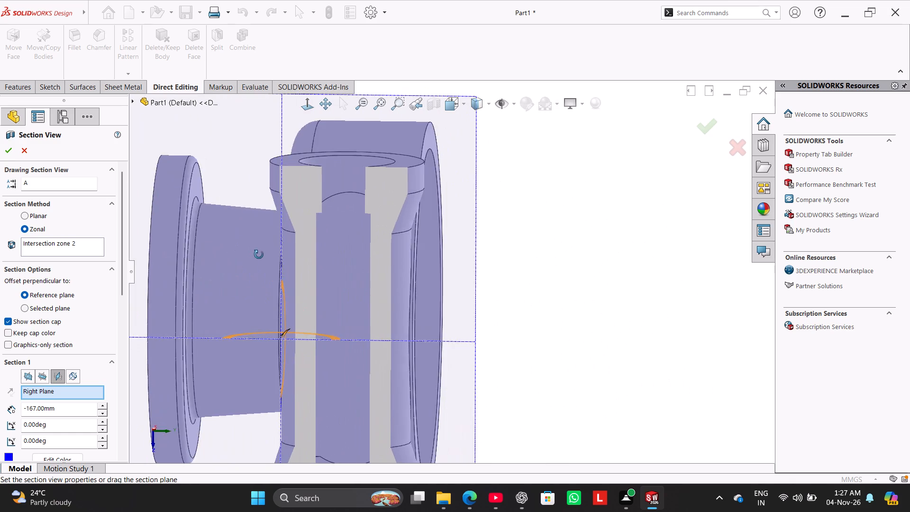
{"action": "middle_click_drag", "start_coordinate": [259, 255], "coordinate": [237, 236]}
{"action": "left_click_drag", "start_coordinate": [307, 340], "coordinate": [323, 340]}
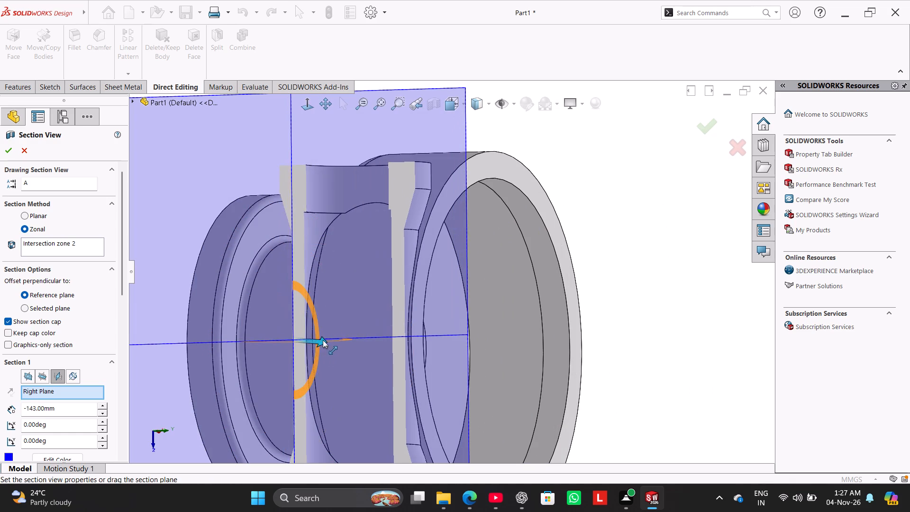
{"action": "left_click_drag", "start_coordinate": [323, 340], "coordinate": [312, 341]}
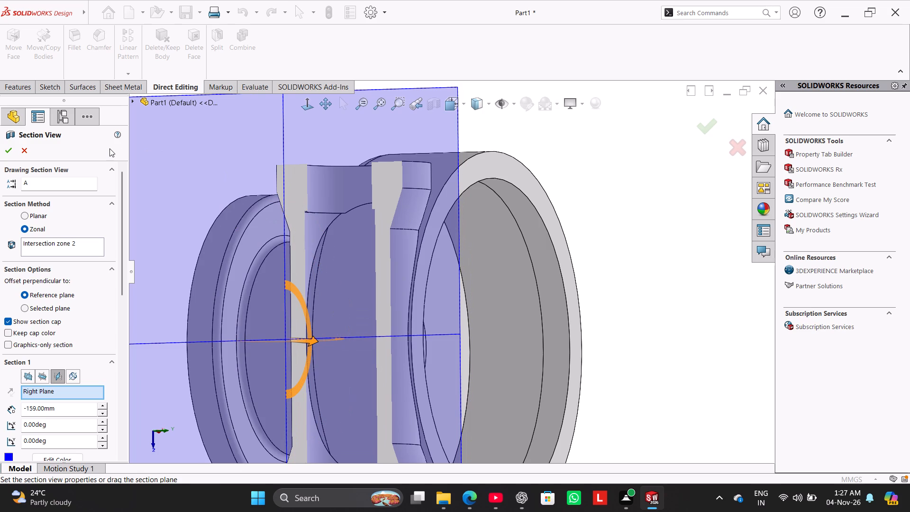
{"action": "left_click", "coordinate": [12, 148]}
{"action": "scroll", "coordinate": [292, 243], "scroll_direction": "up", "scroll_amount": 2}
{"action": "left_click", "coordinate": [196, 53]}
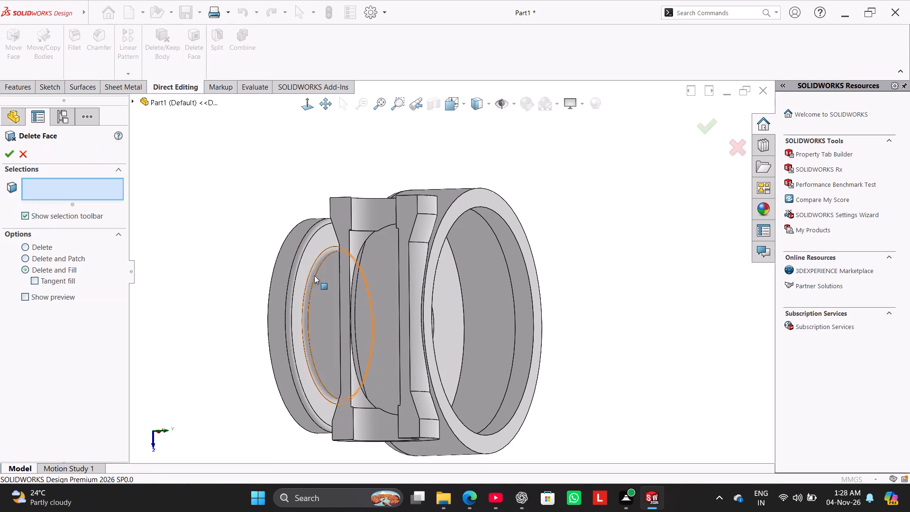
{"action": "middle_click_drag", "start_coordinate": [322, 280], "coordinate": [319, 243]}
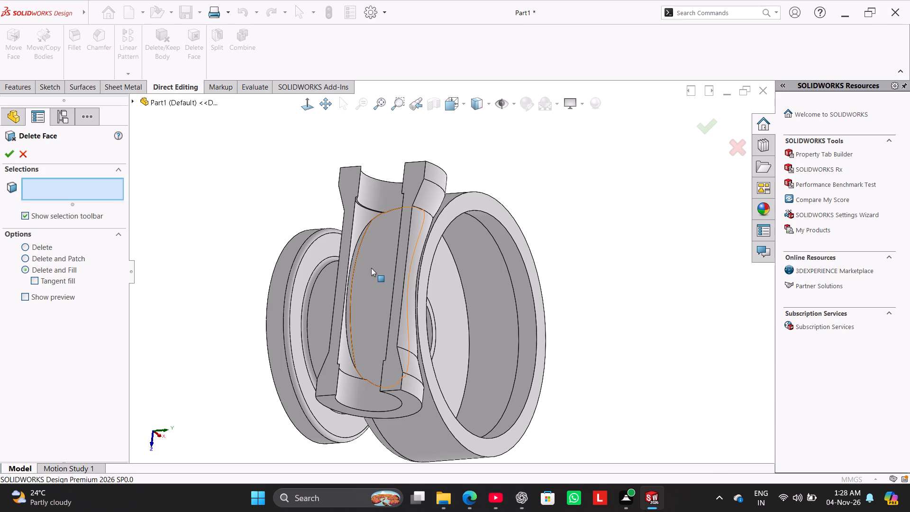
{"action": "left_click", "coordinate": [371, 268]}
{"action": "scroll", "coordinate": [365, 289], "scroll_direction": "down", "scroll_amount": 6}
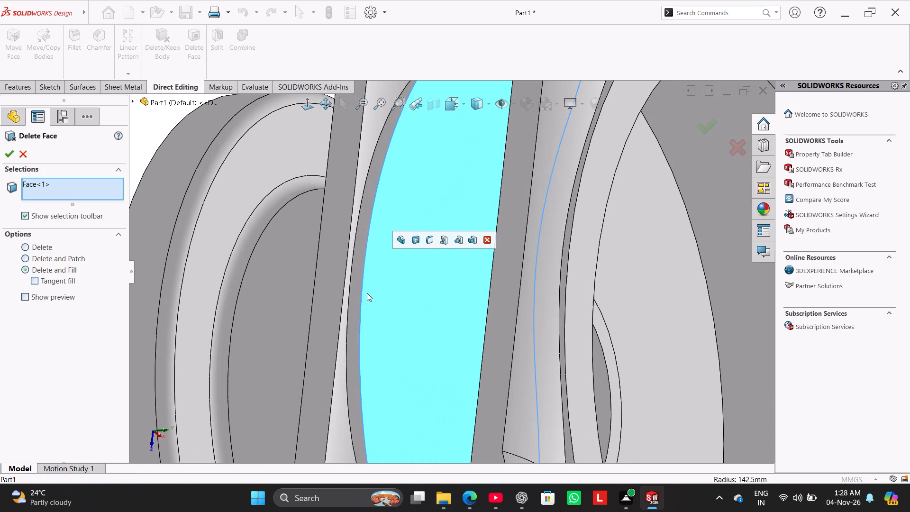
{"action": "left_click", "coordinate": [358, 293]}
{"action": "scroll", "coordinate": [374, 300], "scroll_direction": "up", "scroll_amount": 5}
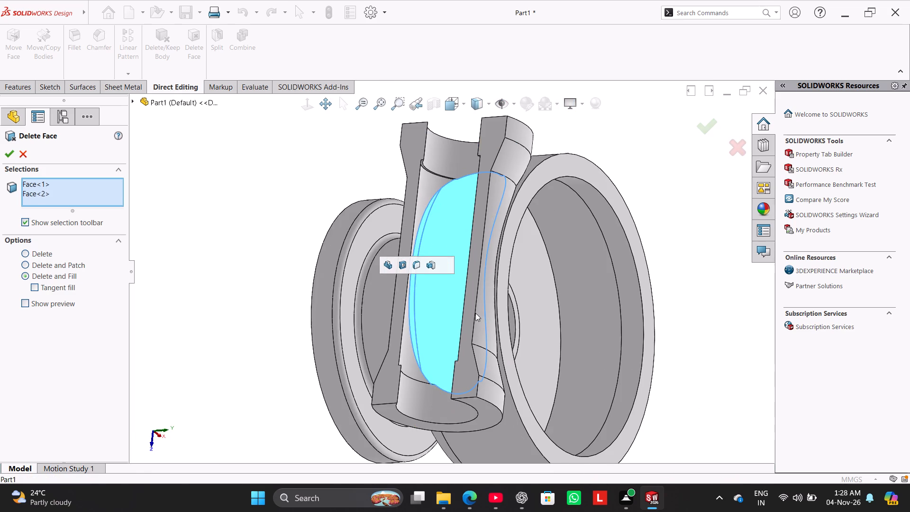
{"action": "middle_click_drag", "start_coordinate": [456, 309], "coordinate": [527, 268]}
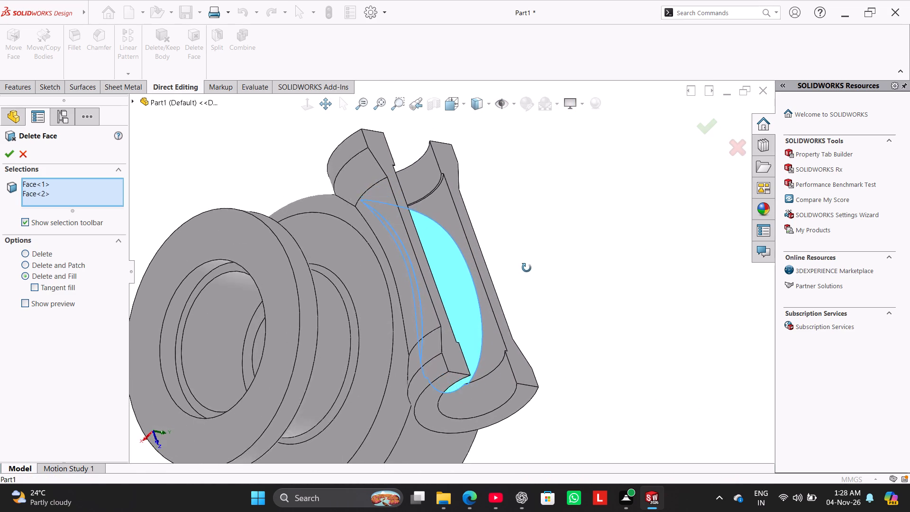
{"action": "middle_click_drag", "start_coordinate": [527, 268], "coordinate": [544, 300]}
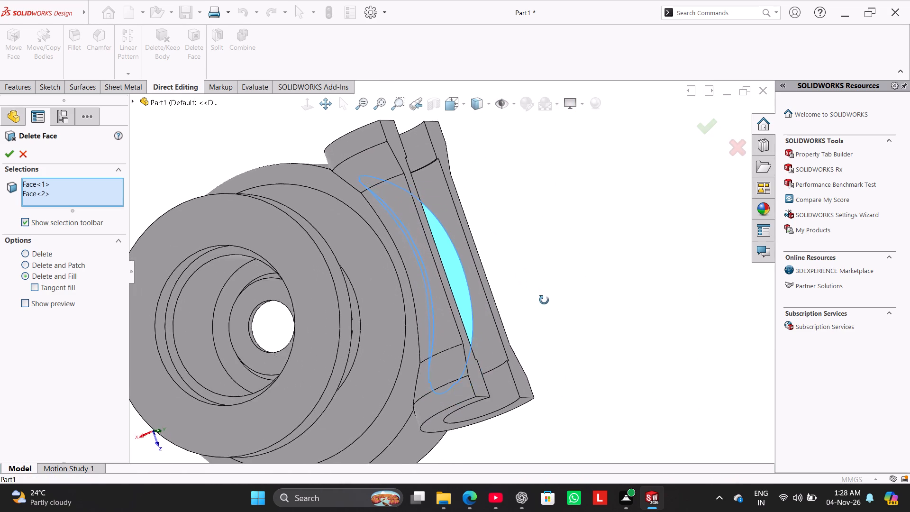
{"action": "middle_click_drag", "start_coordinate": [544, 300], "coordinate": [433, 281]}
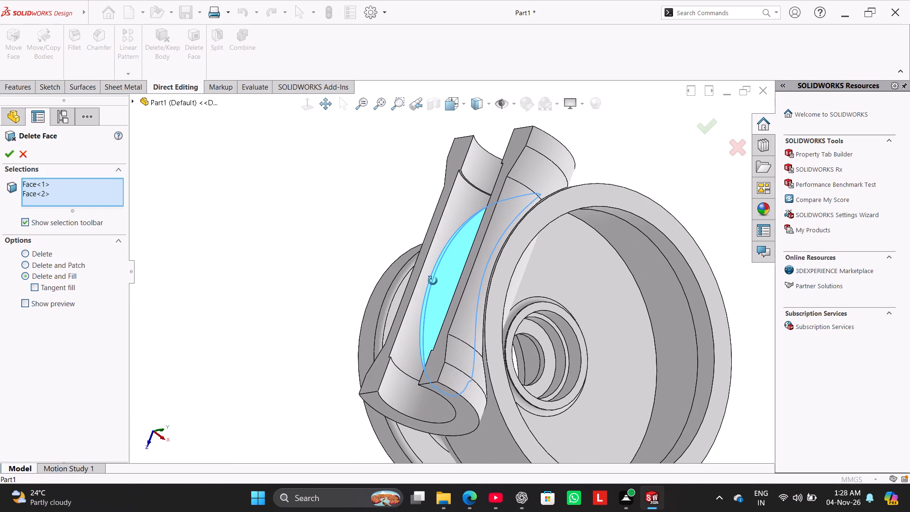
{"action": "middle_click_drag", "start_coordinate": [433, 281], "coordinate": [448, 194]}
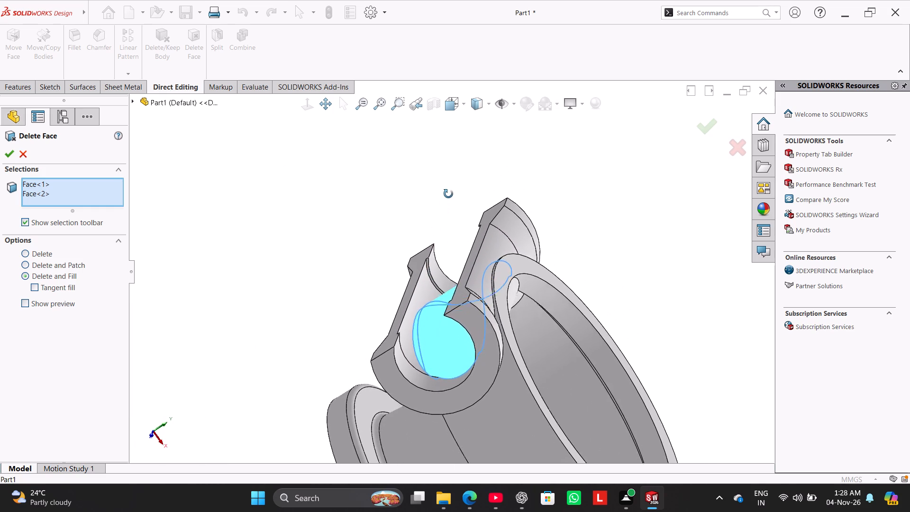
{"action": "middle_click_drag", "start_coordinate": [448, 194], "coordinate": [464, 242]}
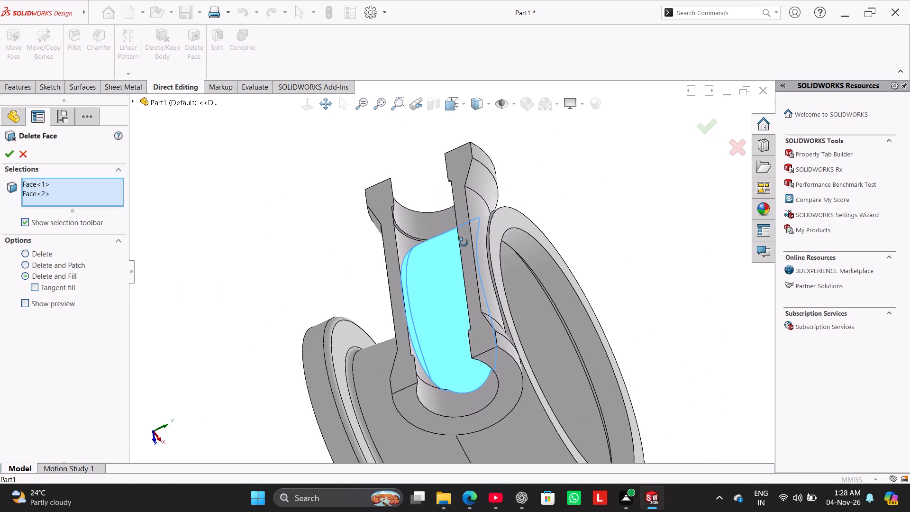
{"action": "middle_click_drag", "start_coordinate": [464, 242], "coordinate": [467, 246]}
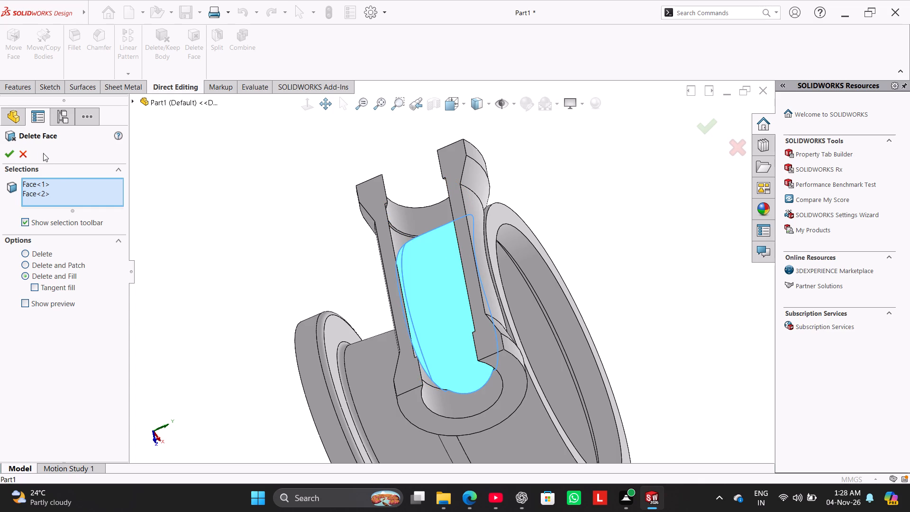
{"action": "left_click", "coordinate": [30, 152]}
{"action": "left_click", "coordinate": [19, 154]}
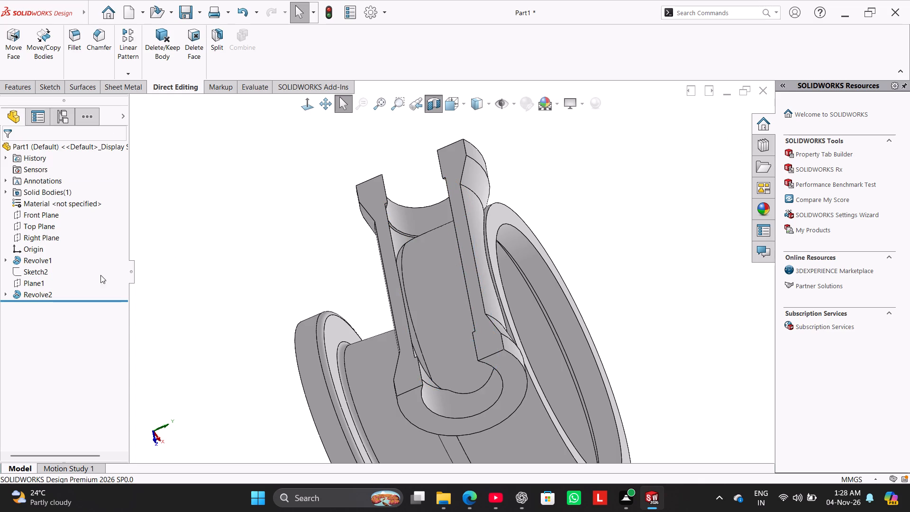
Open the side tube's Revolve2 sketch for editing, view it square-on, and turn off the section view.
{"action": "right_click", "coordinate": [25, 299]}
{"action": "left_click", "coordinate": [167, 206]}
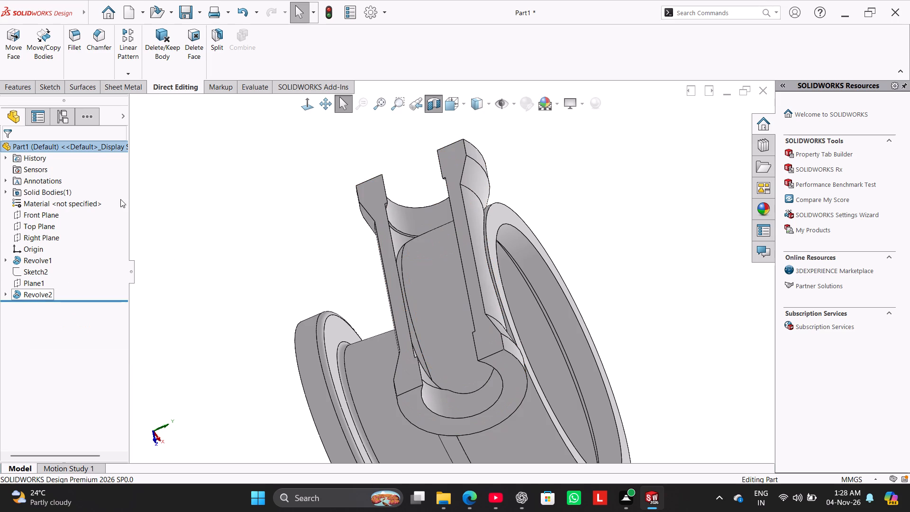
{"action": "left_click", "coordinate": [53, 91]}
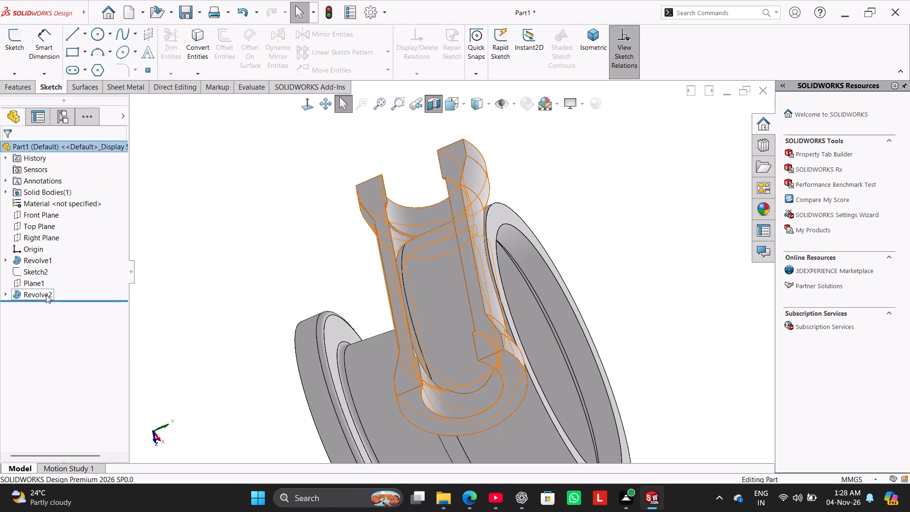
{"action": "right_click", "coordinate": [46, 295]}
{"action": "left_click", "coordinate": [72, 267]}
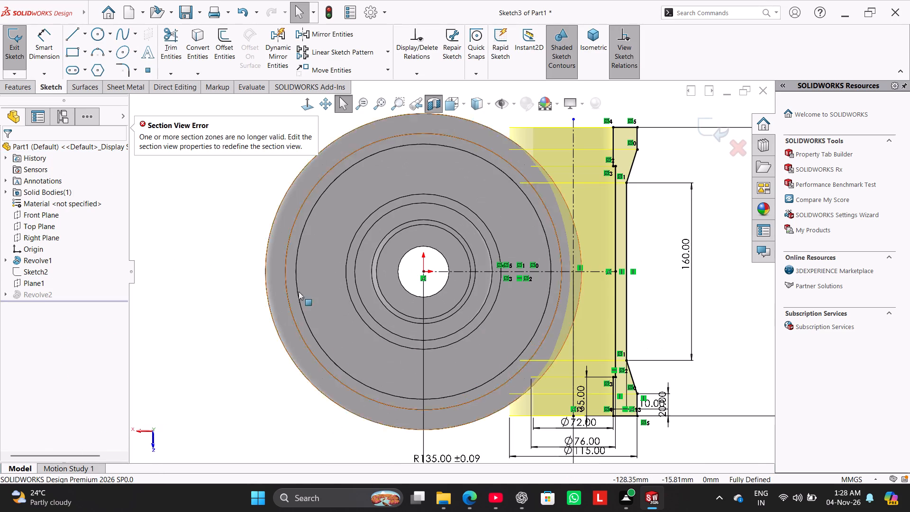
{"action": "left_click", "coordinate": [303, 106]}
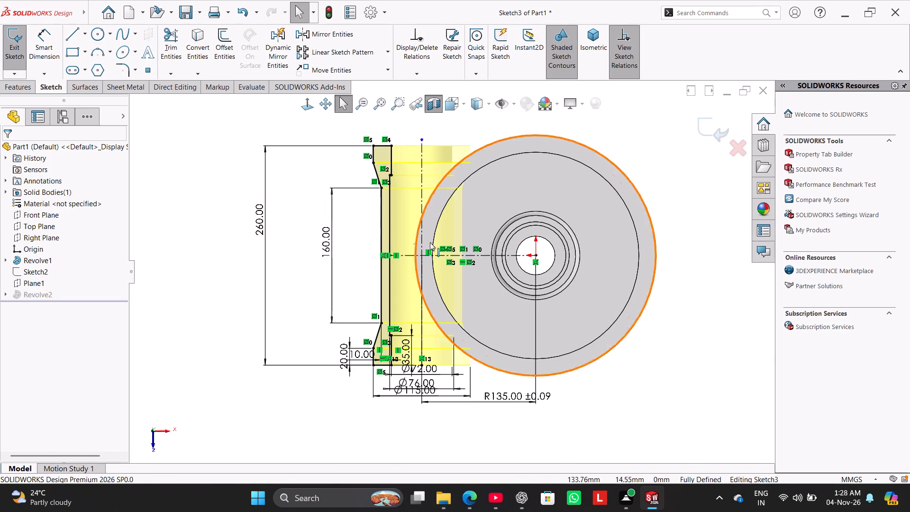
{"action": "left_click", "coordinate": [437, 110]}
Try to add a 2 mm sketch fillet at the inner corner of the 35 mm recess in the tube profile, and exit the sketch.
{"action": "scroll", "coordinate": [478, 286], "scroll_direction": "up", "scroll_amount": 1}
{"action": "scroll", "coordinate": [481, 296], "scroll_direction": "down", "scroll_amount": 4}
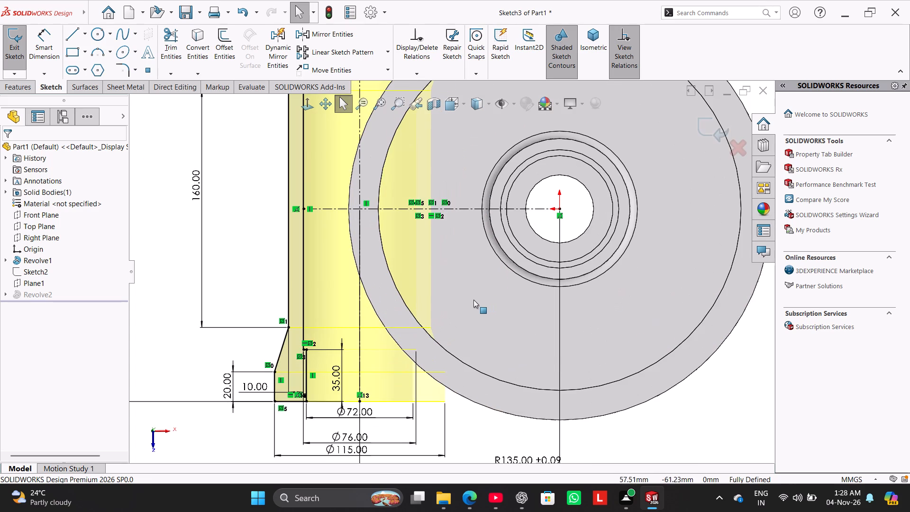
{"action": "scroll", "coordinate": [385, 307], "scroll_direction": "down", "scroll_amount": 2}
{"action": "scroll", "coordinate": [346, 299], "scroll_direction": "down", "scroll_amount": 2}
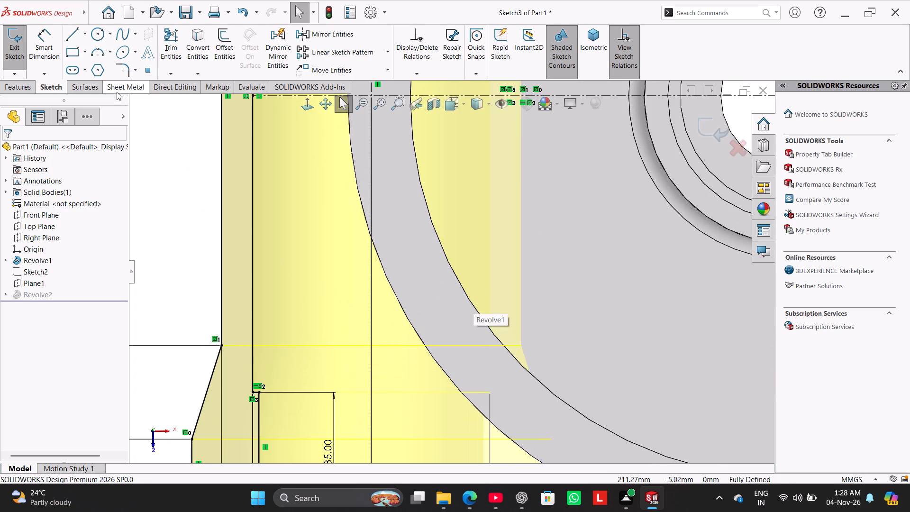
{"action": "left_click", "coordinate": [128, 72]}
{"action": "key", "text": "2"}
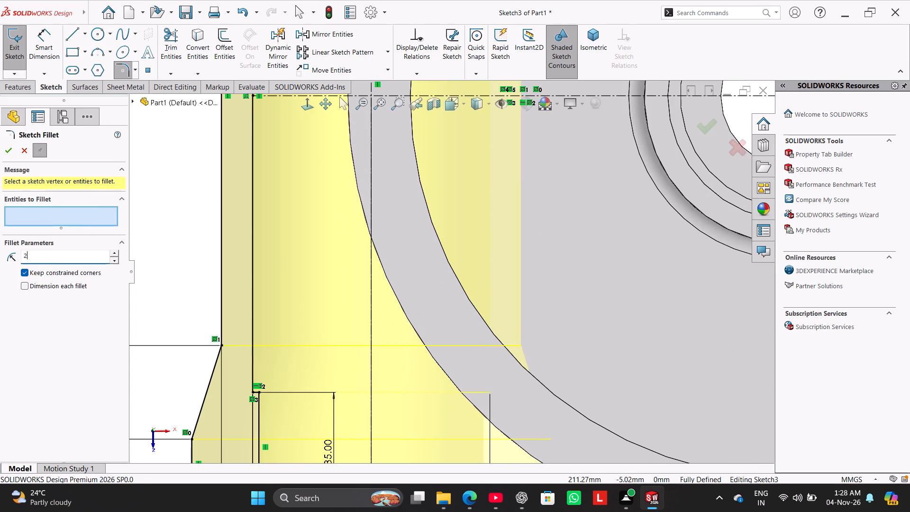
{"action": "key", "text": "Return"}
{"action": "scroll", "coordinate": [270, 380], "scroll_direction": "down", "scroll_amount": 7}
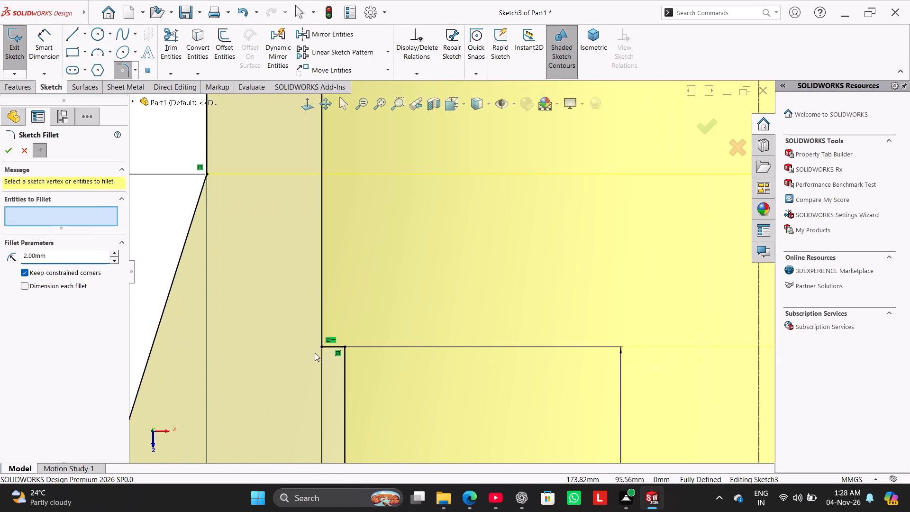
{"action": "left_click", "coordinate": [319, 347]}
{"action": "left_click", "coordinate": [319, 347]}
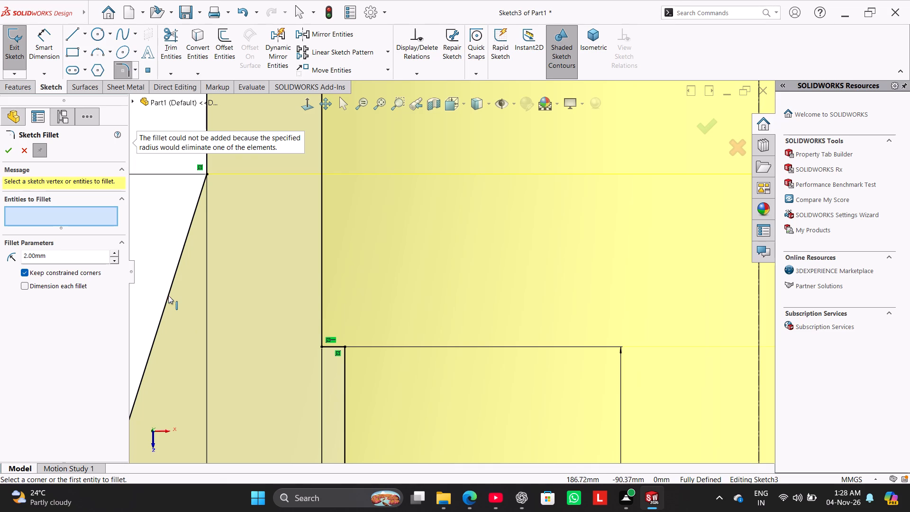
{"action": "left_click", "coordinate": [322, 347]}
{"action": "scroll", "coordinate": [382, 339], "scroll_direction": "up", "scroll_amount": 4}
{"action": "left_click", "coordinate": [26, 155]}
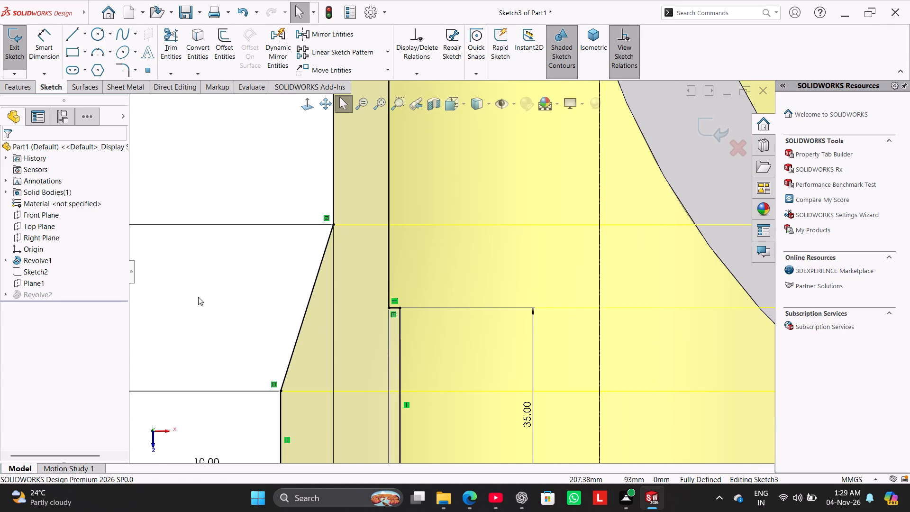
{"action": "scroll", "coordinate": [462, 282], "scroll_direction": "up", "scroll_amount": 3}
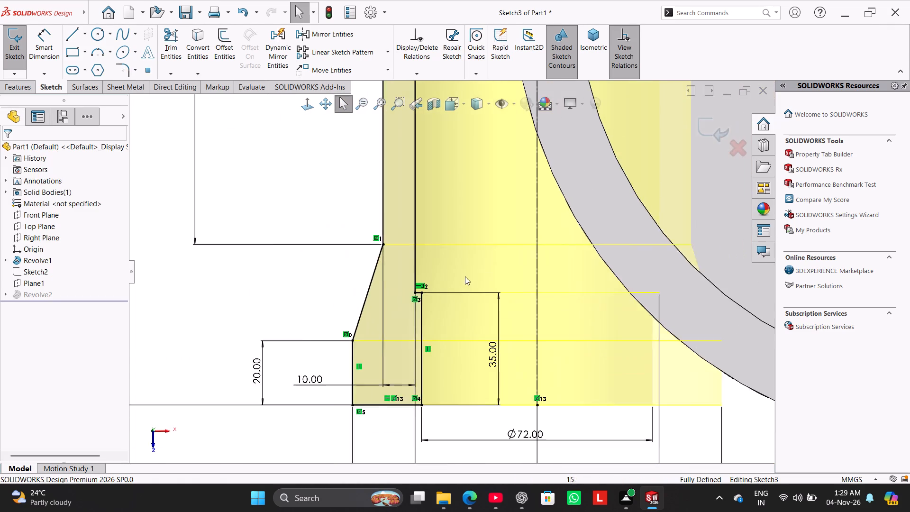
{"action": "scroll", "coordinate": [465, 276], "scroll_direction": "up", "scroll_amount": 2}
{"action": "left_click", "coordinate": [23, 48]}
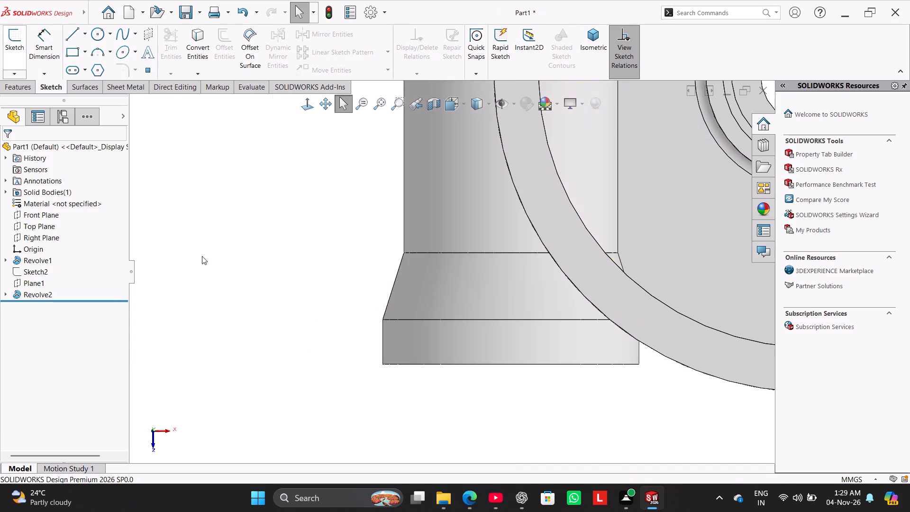
Apply the Right Plane section view at a -159 mm offset and examine the inside of the side tube.
{"action": "right_click_drag", "start_coordinate": [202, 274], "coordinate": [282, 213]}
{"action": "scroll", "coordinate": [336, 247], "scroll_direction": "down", "scroll_amount": 3}
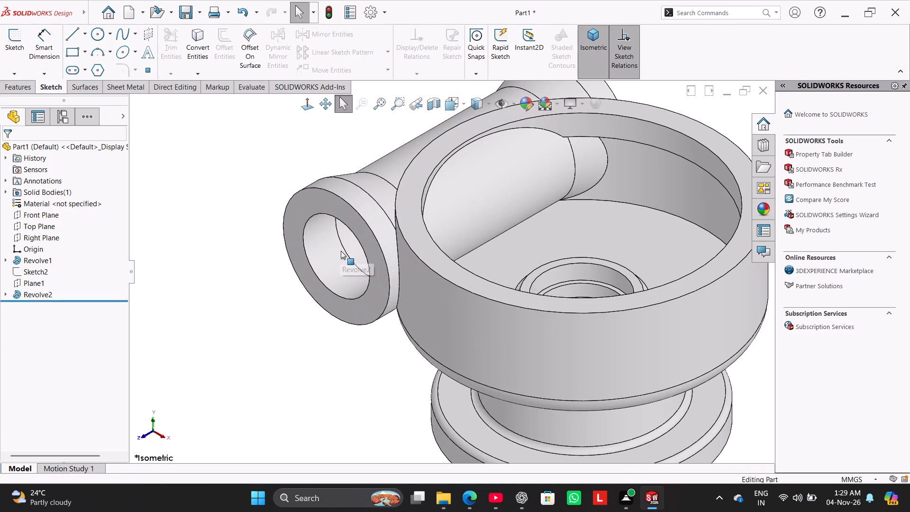
{"action": "scroll", "coordinate": [343, 254], "scroll_direction": "down", "scroll_amount": 4}
{"action": "middle_click_drag", "start_coordinate": [276, 298], "coordinate": [307, 343]}
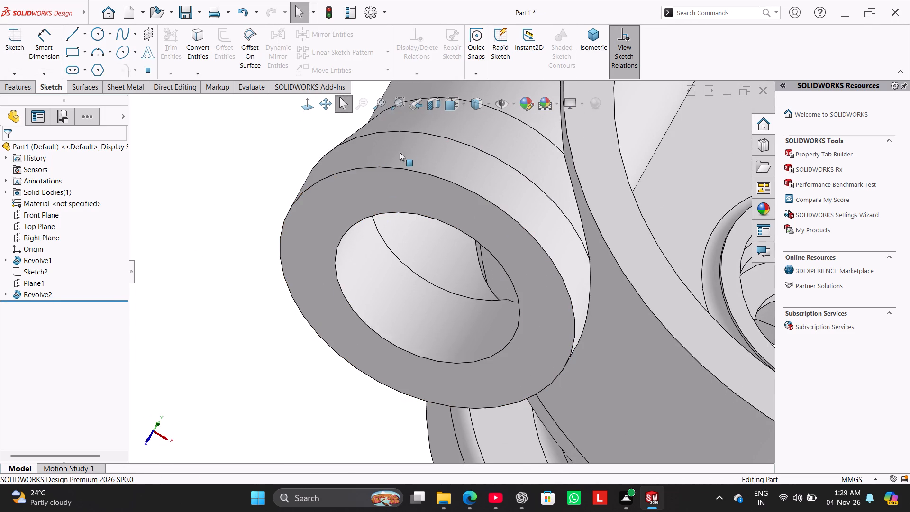
{"action": "left_click", "coordinate": [429, 105]}
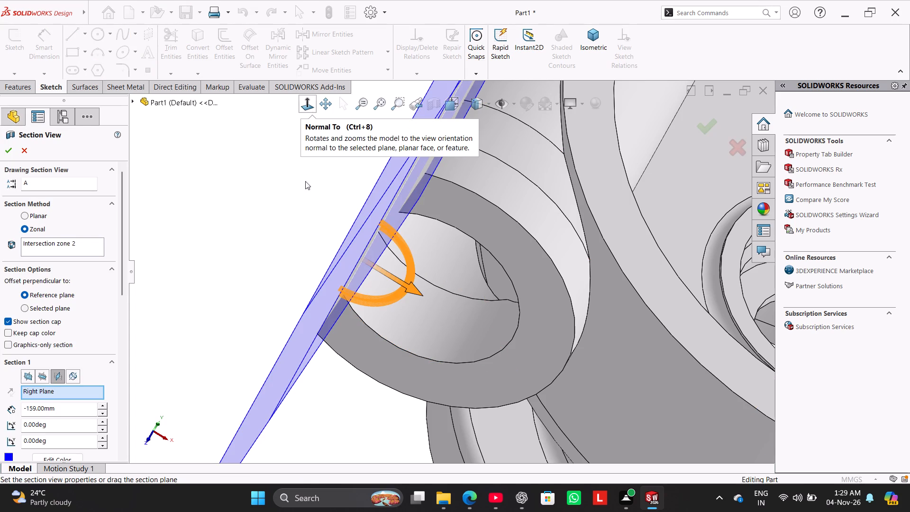
{"action": "middle_click_drag", "start_coordinate": [315, 213], "coordinate": [335, 260]}
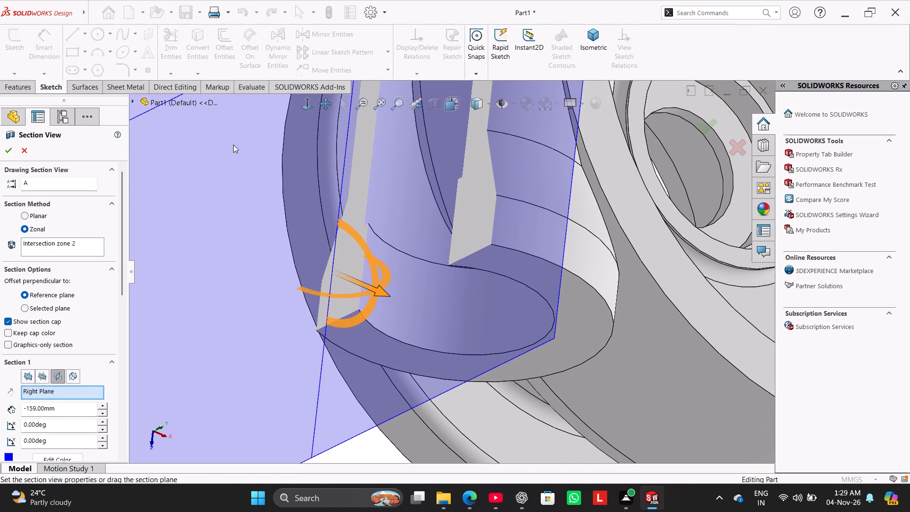
{"action": "left_click", "coordinate": [8, 150]}
{"action": "middle_click_drag", "start_coordinate": [258, 238], "coordinate": [264, 297]}
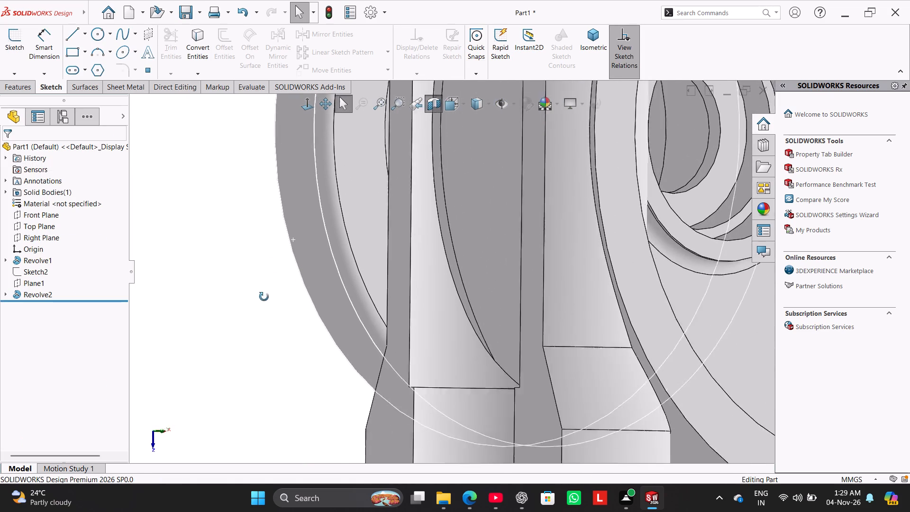
{"action": "middle_click_drag", "start_coordinate": [264, 297], "coordinate": [261, 317]}
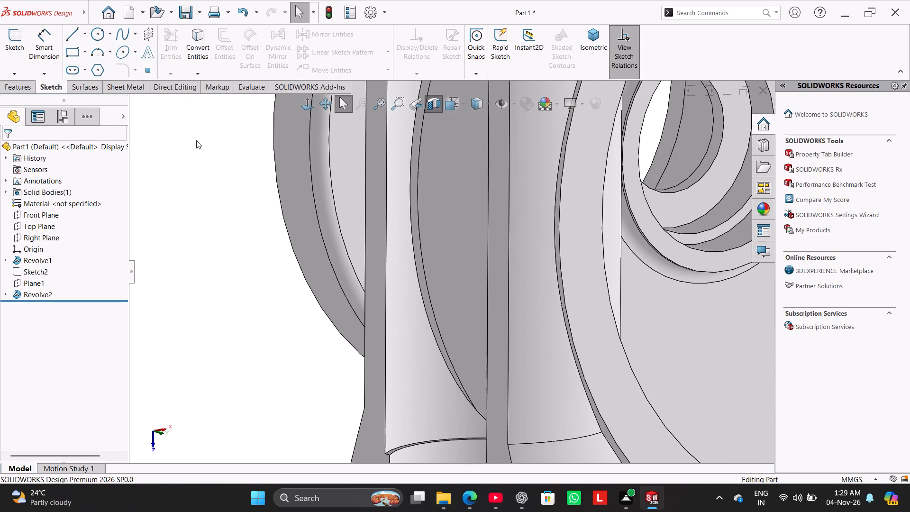
Fillet the step edges inside the side tube, where the main bore meets the recess at each end, with a 2 mm radius.
{"action": "left_click", "coordinate": [26, 86]}
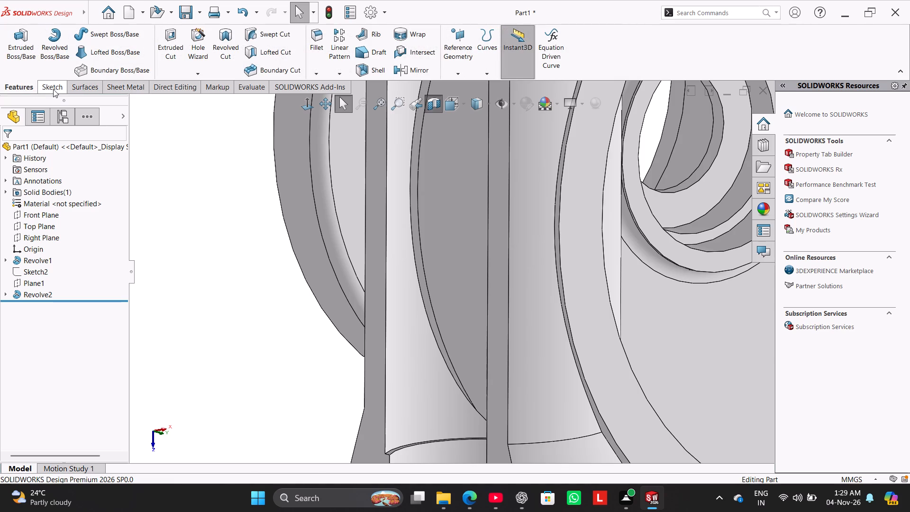
{"action": "left_click", "coordinate": [315, 43]}
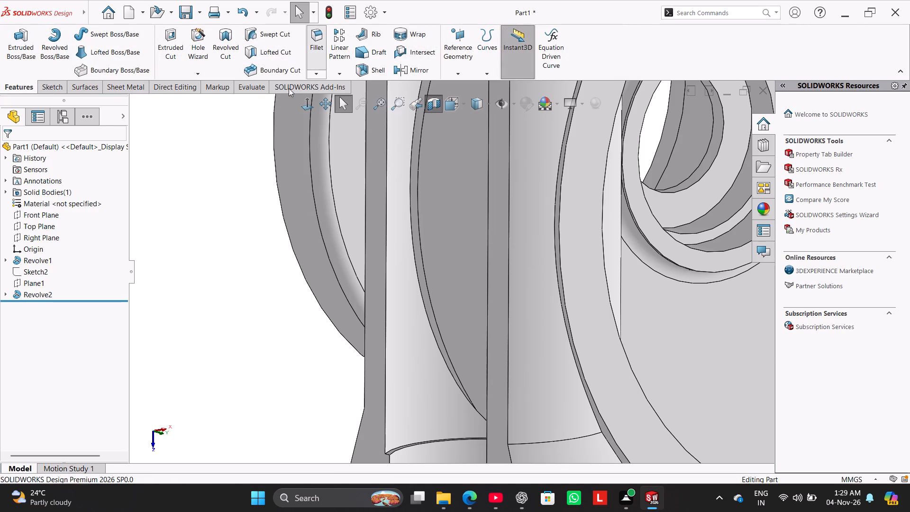
{"action": "left_click", "coordinate": [15, 201]}
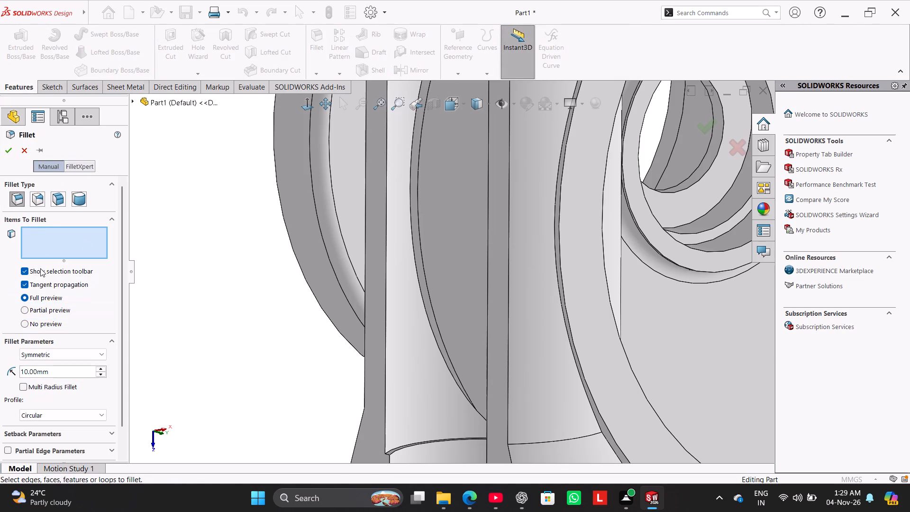
{"action": "double_click", "coordinate": [64, 370]}
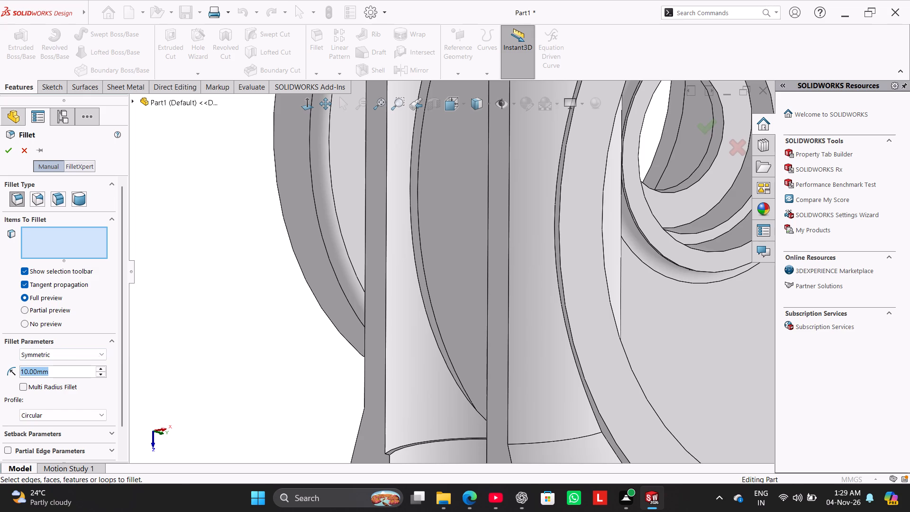
{"action": "key", "text": "2"}
{"action": "key", "text": "Return"}
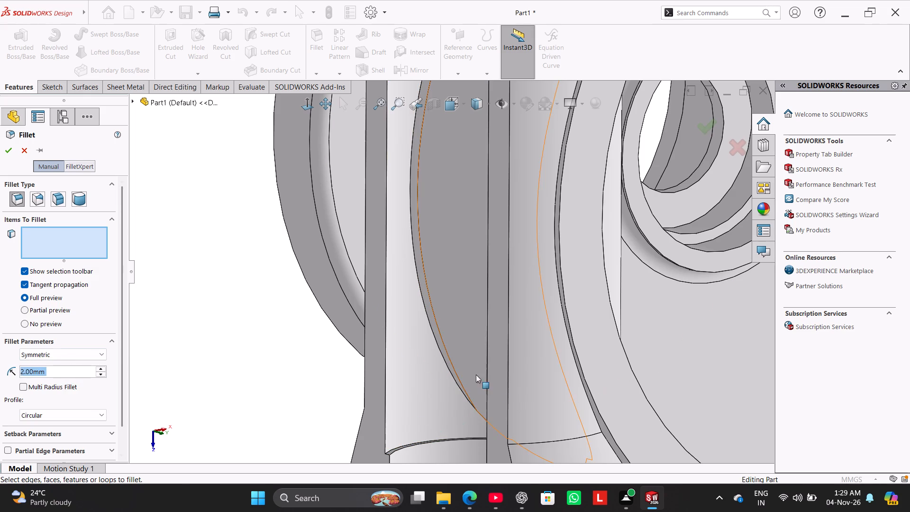
{"action": "scroll", "coordinate": [473, 368], "scroll_direction": "up", "scroll_amount": 2}
{"action": "scroll", "coordinate": [473, 368], "scroll_direction": "down", "scroll_amount": 5}
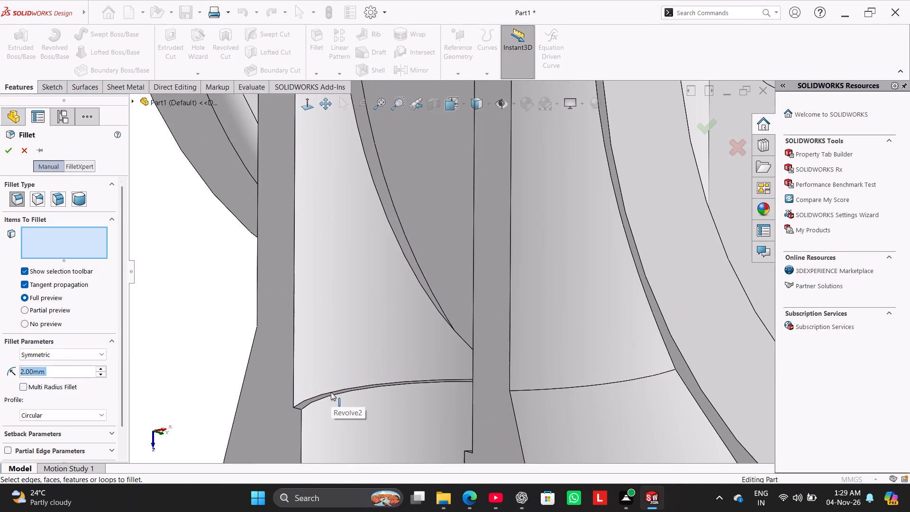
{"action": "left_click", "coordinate": [315, 396]}
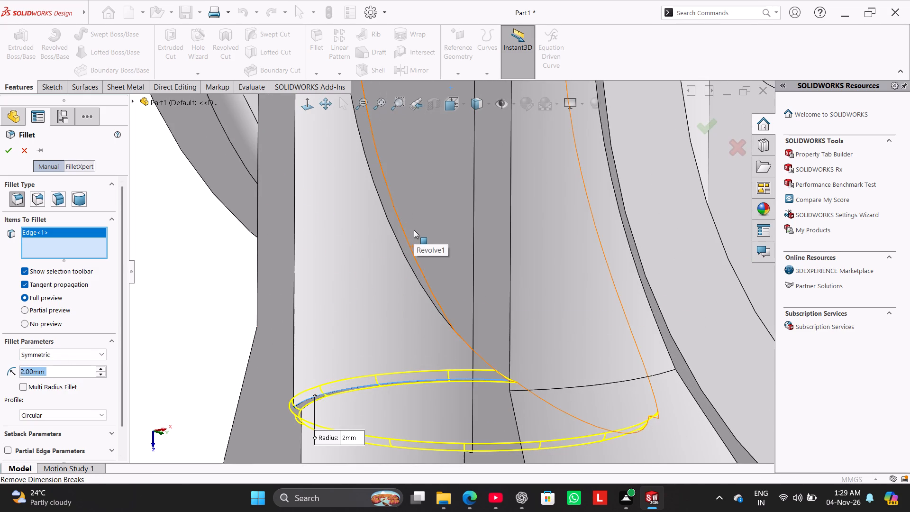
{"action": "scroll", "coordinate": [412, 198], "scroll_direction": "up", "scroll_amount": 7}
{"action": "scroll", "coordinate": [438, 125], "scroll_direction": "up", "scroll_amount": 3}
{"action": "scroll", "coordinate": [447, 120], "scroll_direction": "down", "scroll_amount": 4}
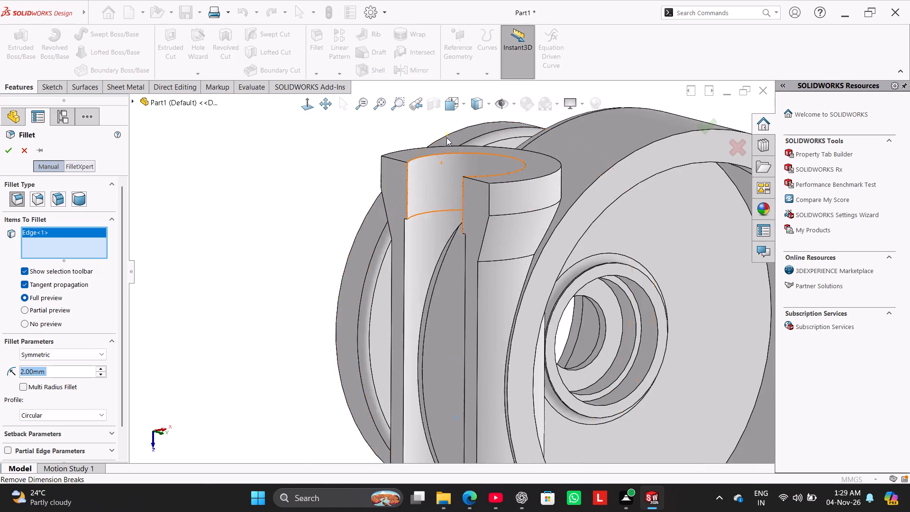
{"action": "scroll", "coordinate": [446, 137], "scroll_direction": "down", "scroll_amount": 4}
{"action": "middle_click_drag", "start_coordinate": [417, 249], "coordinate": [432, 177]}
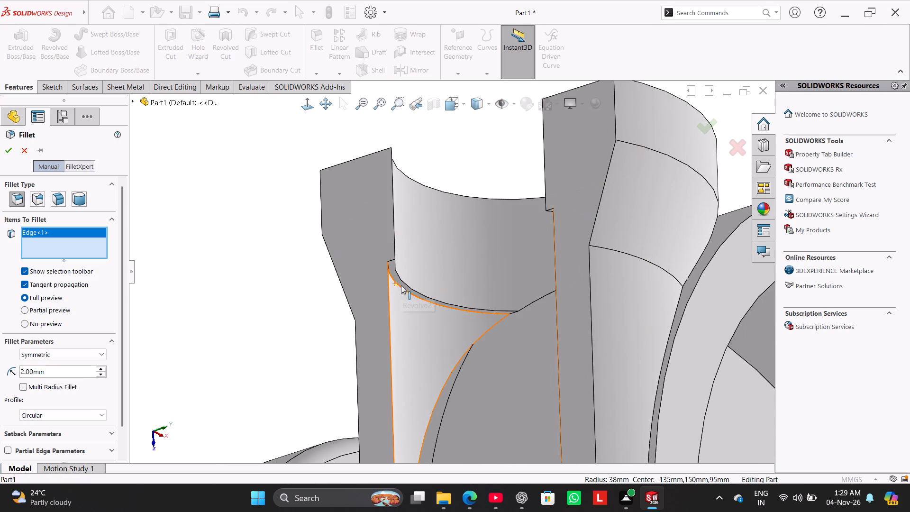
{"action": "left_click", "coordinate": [400, 285]}
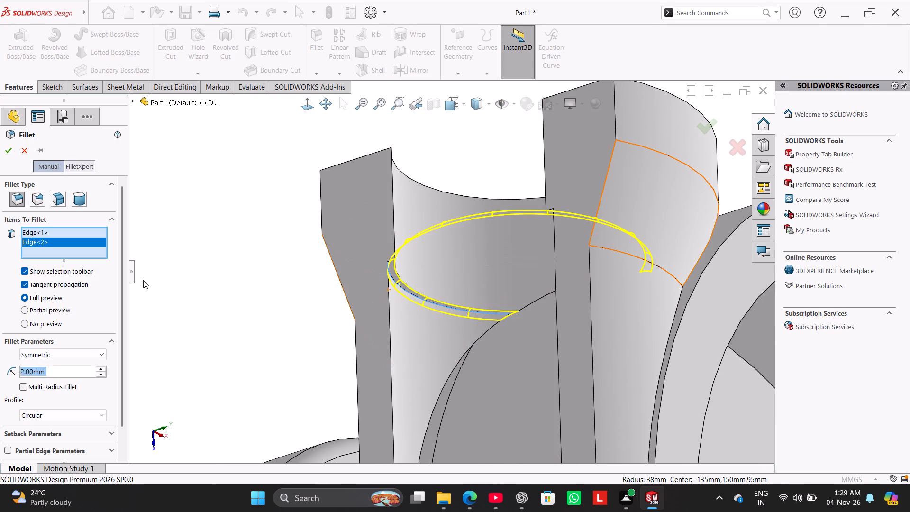
{"action": "left_click", "coordinate": [5, 153]}
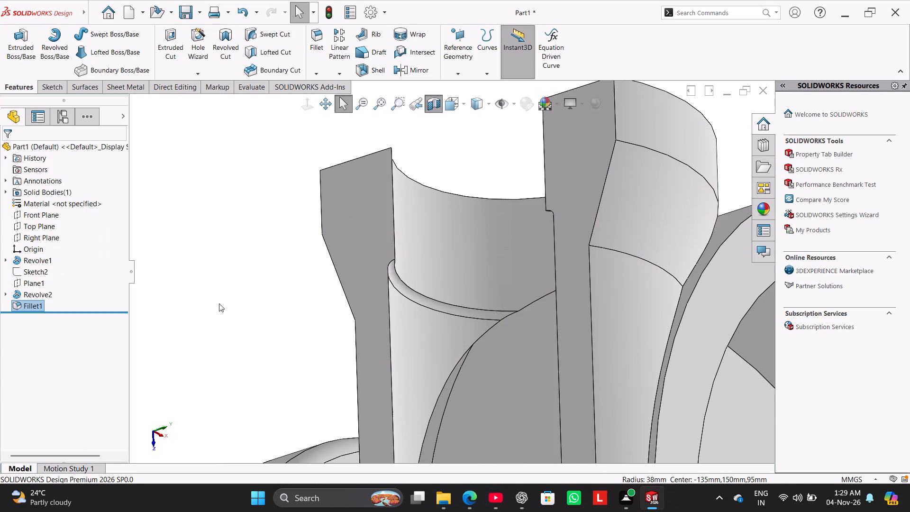
Edit Revolve1's sketch to add a 5 mm sketch fillet at the bowl's inner bottom corner, and exit the sketch.
{"action": "scroll", "coordinate": [225, 318], "scroll_direction": "up", "scroll_amount": 7}
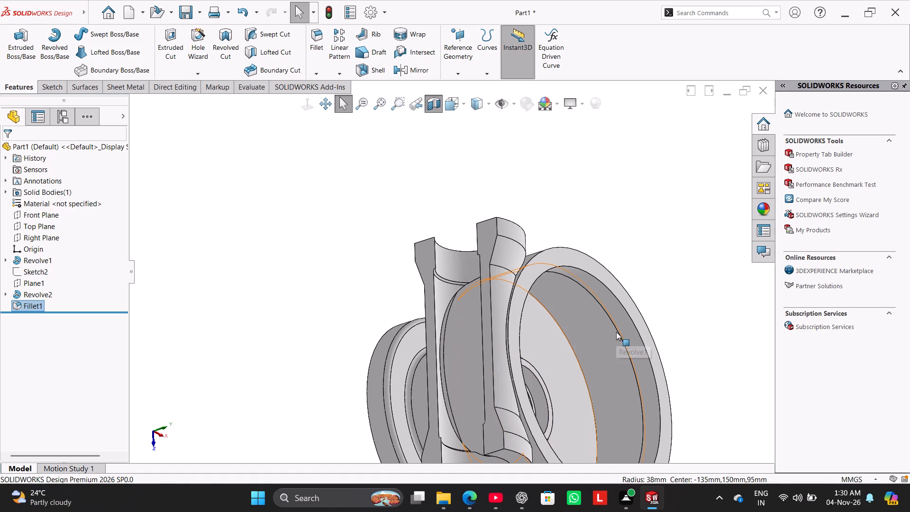
{"action": "scroll", "coordinate": [573, 306], "scroll_direction": "up", "scroll_amount": 3}
{"action": "scroll", "coordinate": [537, 284], "scroll_direction": "down", "scroll_amount": 1}
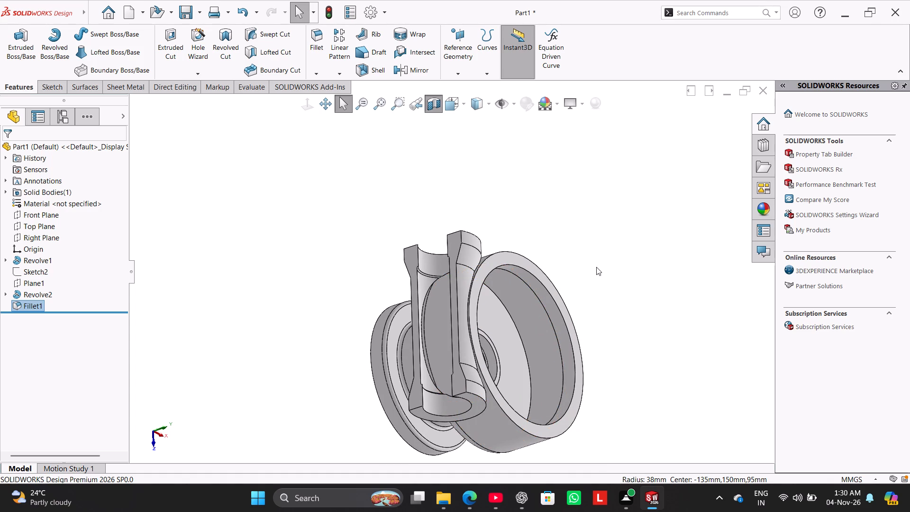
{"action": "middle_click_drag", "start_coordinate": [596, 267], "coordinate": [522, 218]}
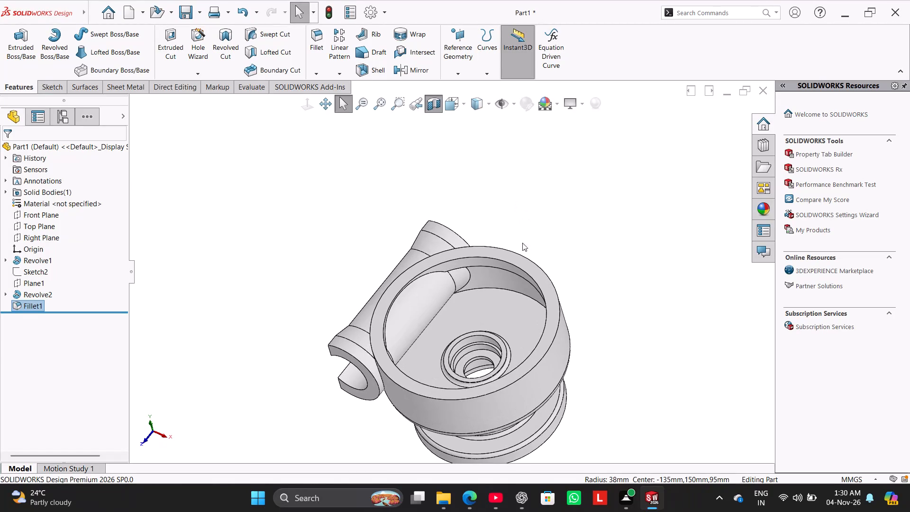
{"action": "right_click", "coordinate": [45, 262]}
{"action": "left_click", "coordinate": [70, 236]}
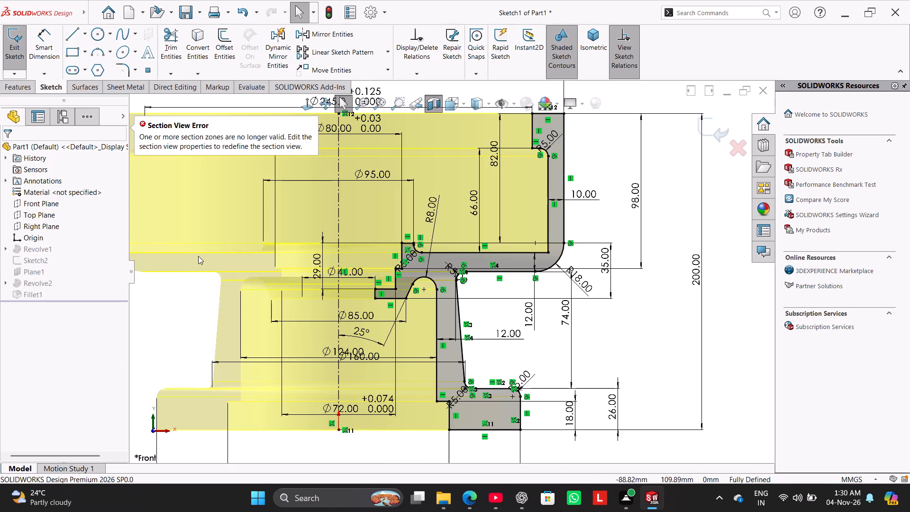
{"action": "left_click", "coordinate": [127, 67]}
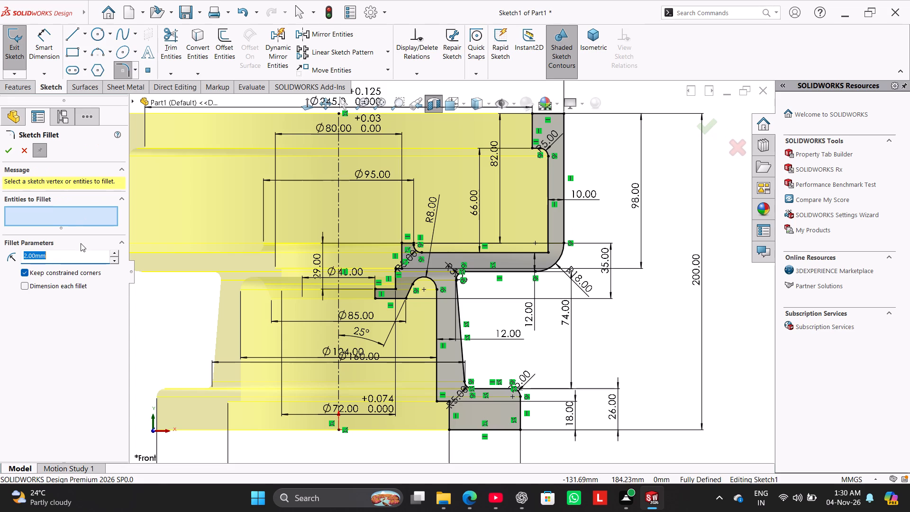
{"action": "key", "text": "5"}
{"action": "key", "text": "Return"}
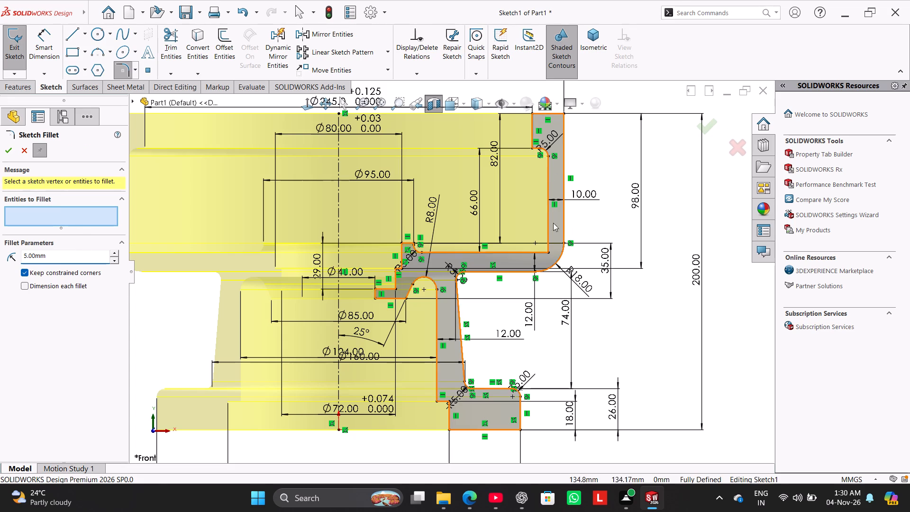
{"action": "left_click", "coordinate": [547, 252]}
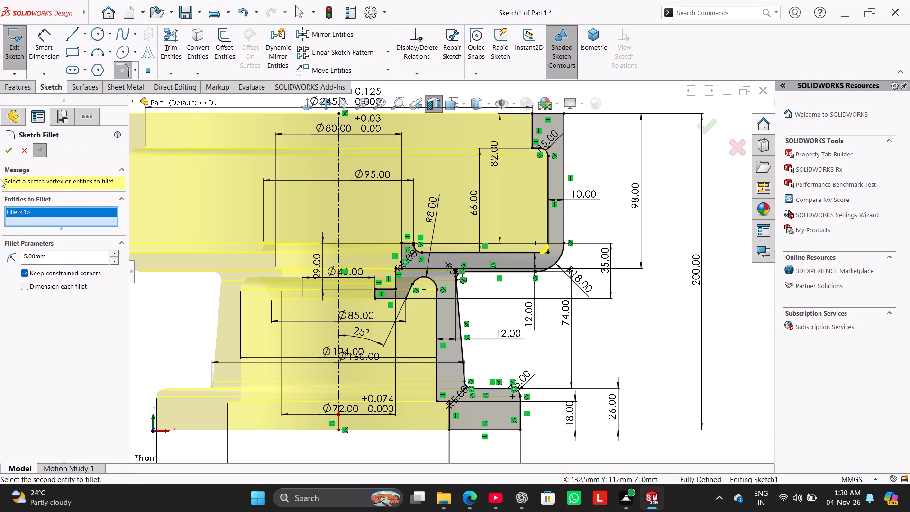
{"action": "left_click", "coordinate": [8, 152]}
{"action": "left_click", "coordinate": [9, 44]}
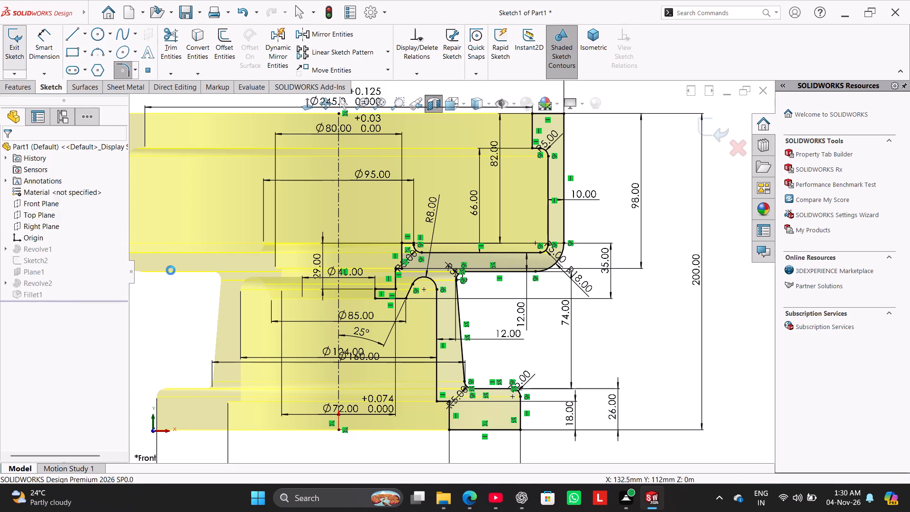
Delete and fill five faces: the side tube's three faces protruding inside the bowl and the two bowl wall faces inside the tube's bore.
{"action": "right_click_drag", "start_coordinate": [194, 316], "coordinate": [315, 258]}
{"action": "scroll", "coordinate": [494, 212], "scroll_direction": "down", "scroll_amount": 2}
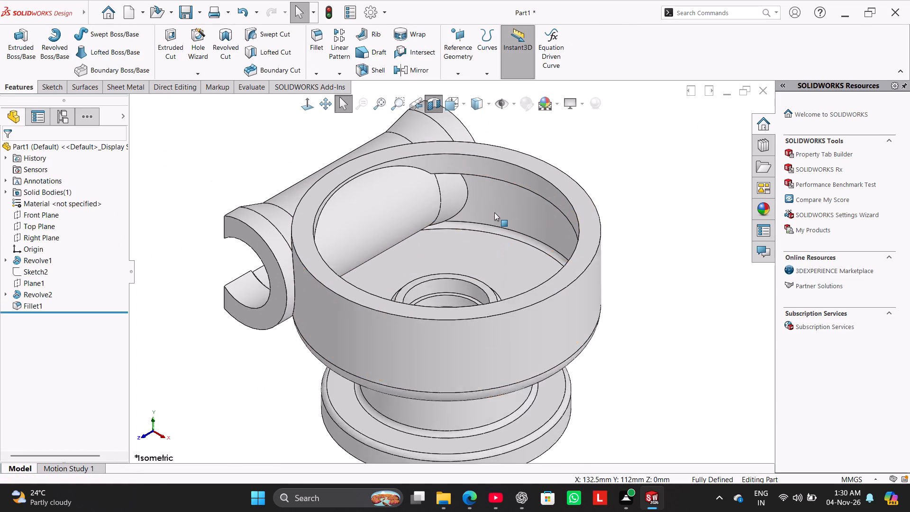
{"action": "scroll", "coordinate": [494, 212], "scroll_direction": "down", "scroll_amount": 1}
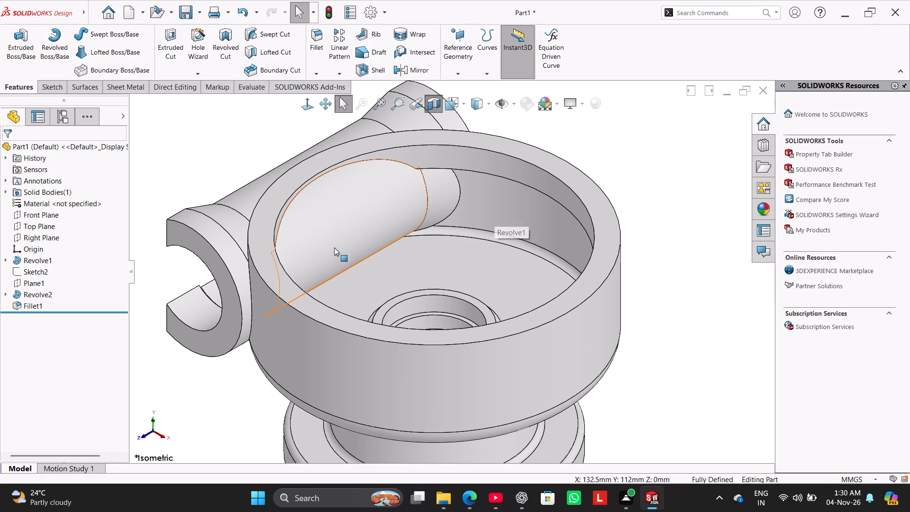
{"action": "scroll", "coordinate": [331, 250], "scroll_direction": "up", "scroll_amount": 2}
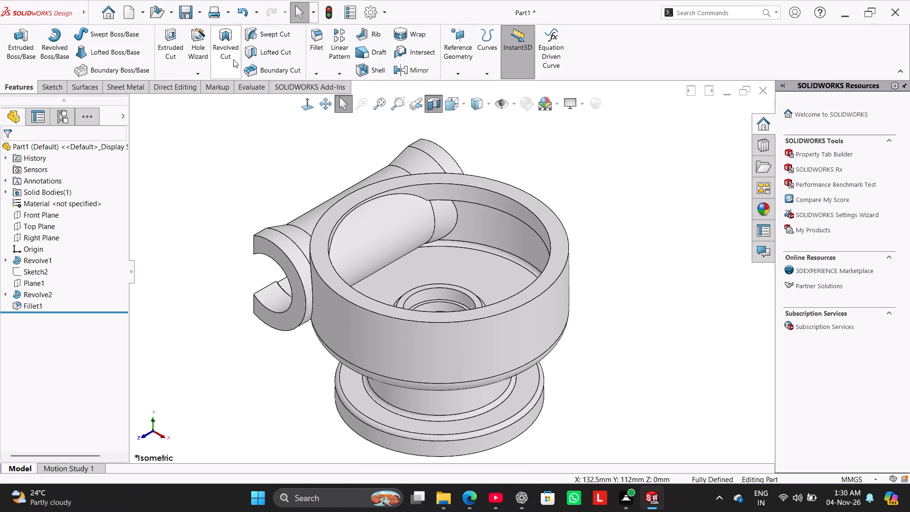
{"action": "left_click", "coordinate": [163, 86]}
{"action": "left_click", "coordinate": [196, 47]}
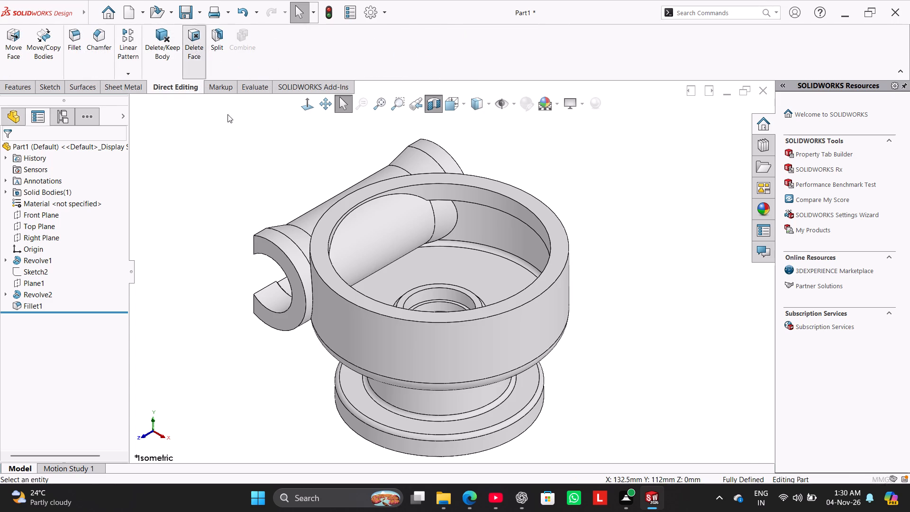
{"action": "left_click", "coordinate": [387, 227]}
{"action": "left_click", "coordinate": [451, 218]}
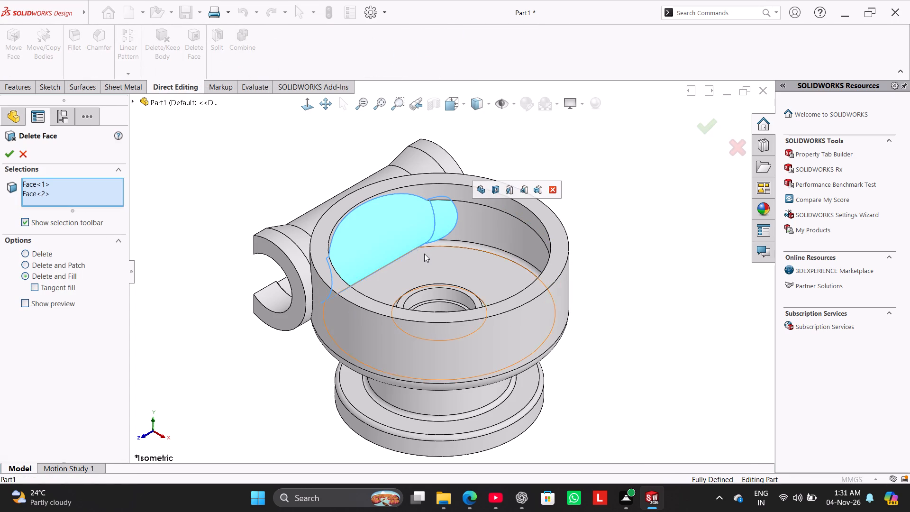
{"action": "middle_click_drag", "start_coordinate": [424, 254], "coordinate": [330, 286]}
{"action": "left_click", "coordinate": [318, 233]}
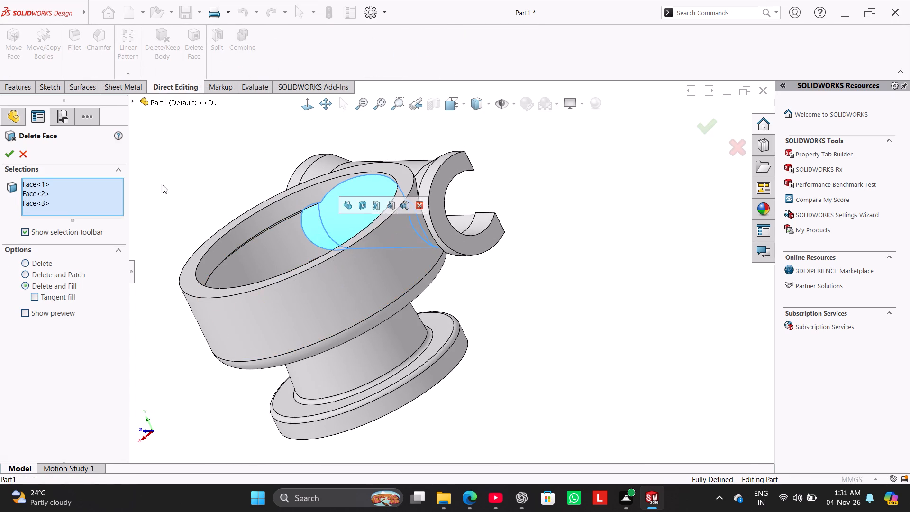
{"action": "middle_click_drag", "start_coordinate": [173, 185], "coordinate": [295, 391]}
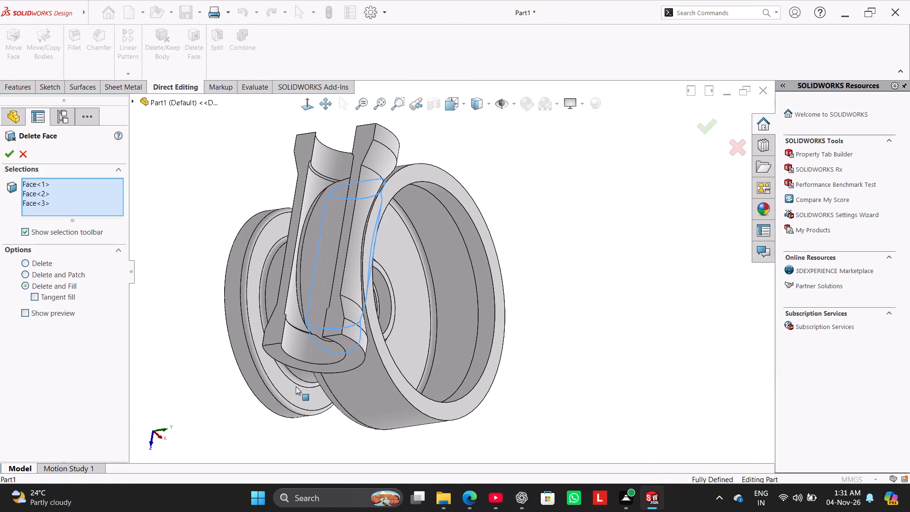
{"action": "left_click", "coordinate": [315, 280]}
{"action": "left_click", "coordinate": [298, 276]}
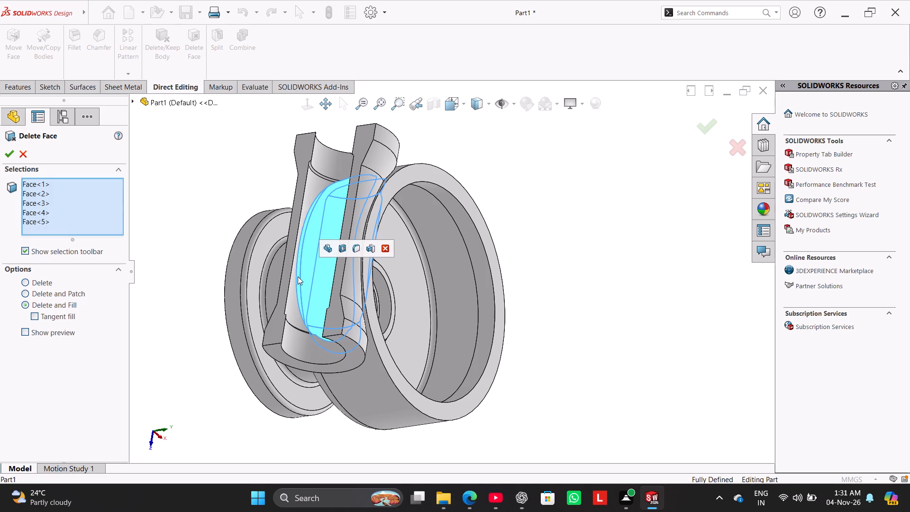
{"action": "middle_click_drag", "start_coordinate": [304, 314], "coordinate": [379, 323]}
{"action": "scroll", "coordinate": [356, 333], "scroll_direction": "up", "scroll_amount": 1}
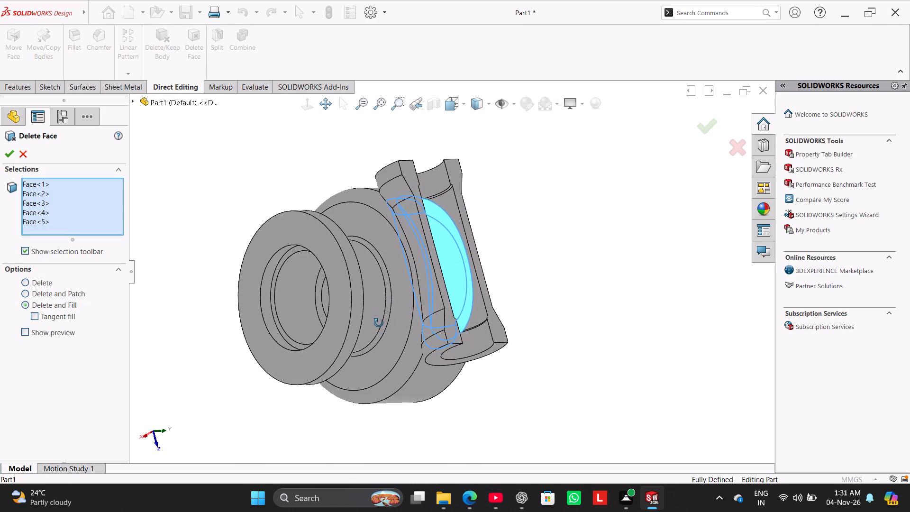
{"action": "middle_click_drag", "start_coordinate": [379, 323], "coordinate": [302, 215]}
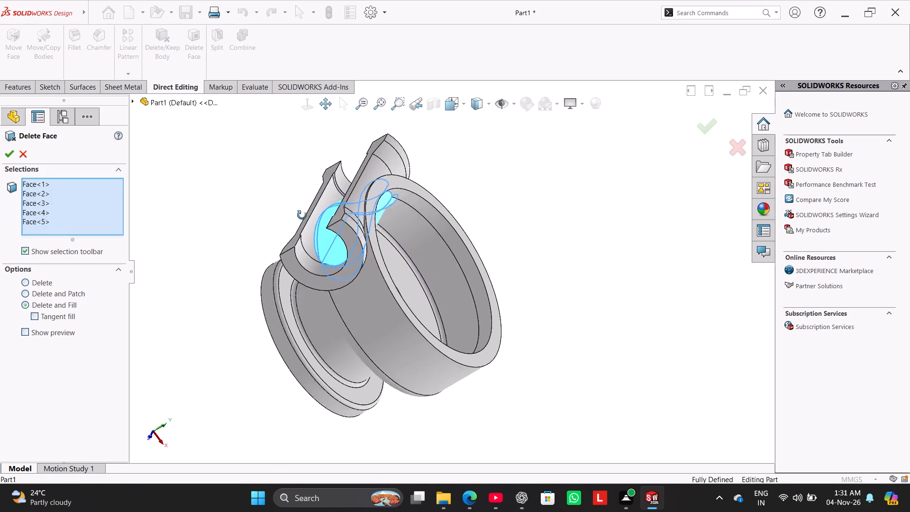
{"action": "middle_click_drag", "start_coordinate": [302, 215], "coordinate": [332, 272]}
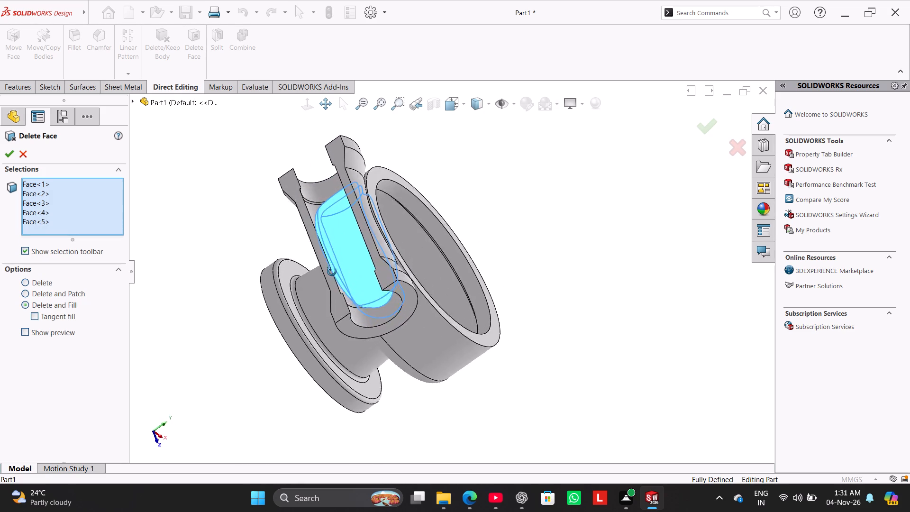
{"action": "middle_click_drag", "start_coordinate": [332, 272], "coordinate": [244, 212]}
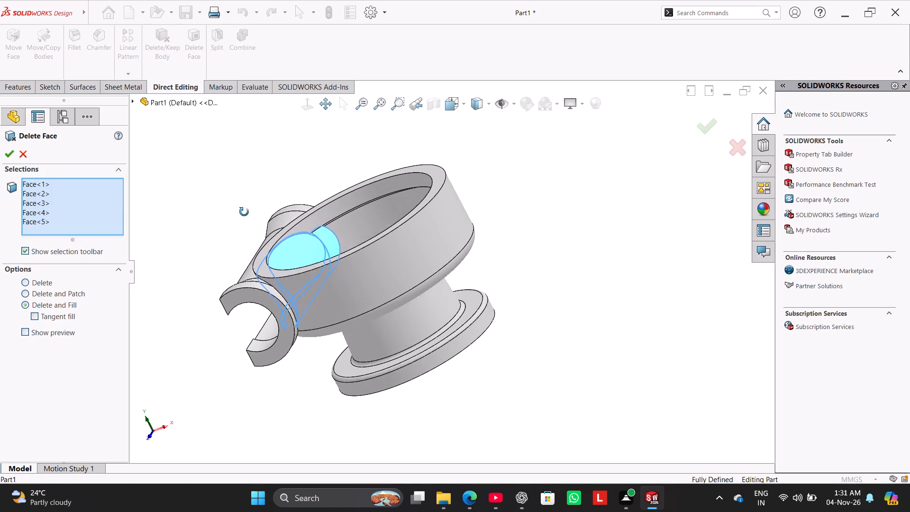
{"action": "middle_click_drag", "start_coordinate": [244, 212], "coordinate": [311, 158]}
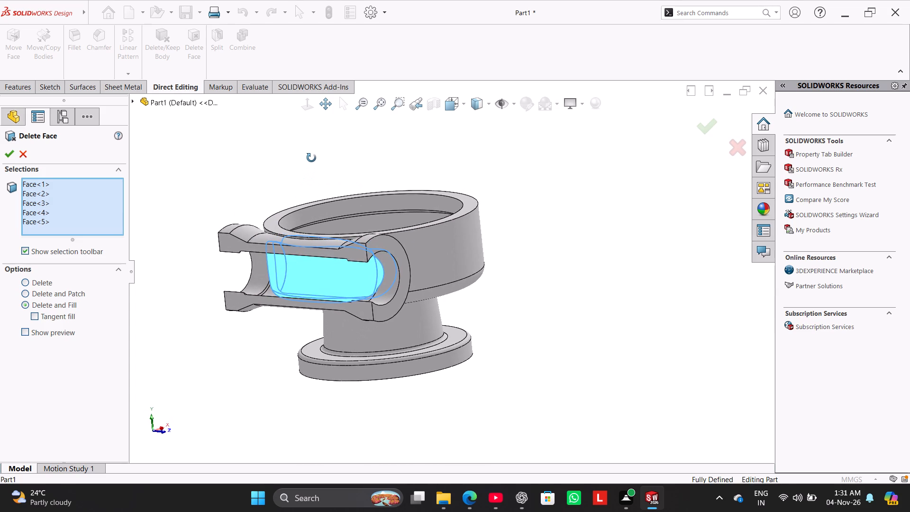
{"action": "middle_click_drag", "start_coordinate": [311, 158], "coordinate": [289, 254]}
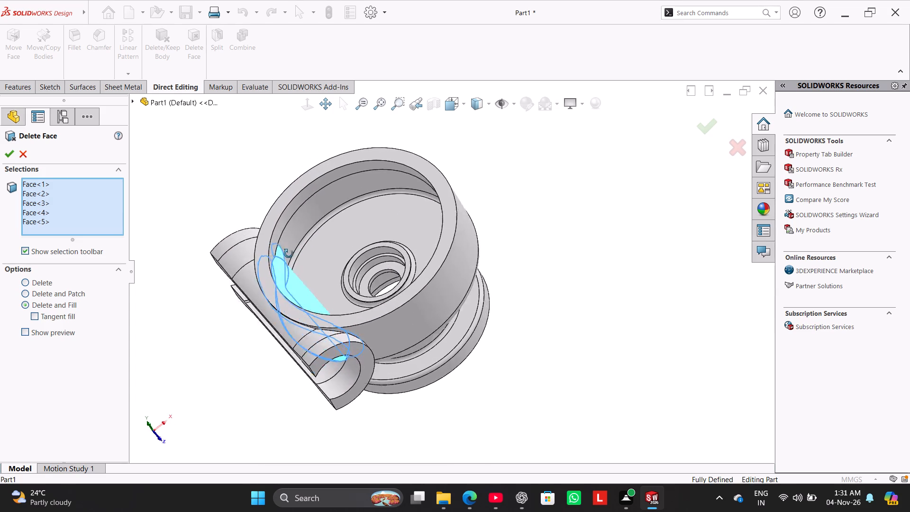
{"action": "middle_click_drag", "start_coordinate": [289, 254], "coordinate": [346, 50]}
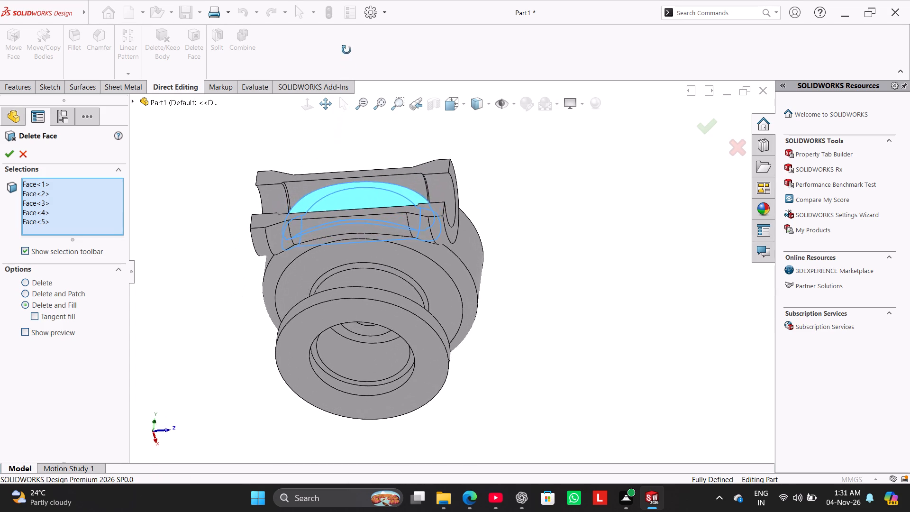
{"action": "middle_click_drag", "start_coordinate": [346, 50], "coordinate": [328, 212]}
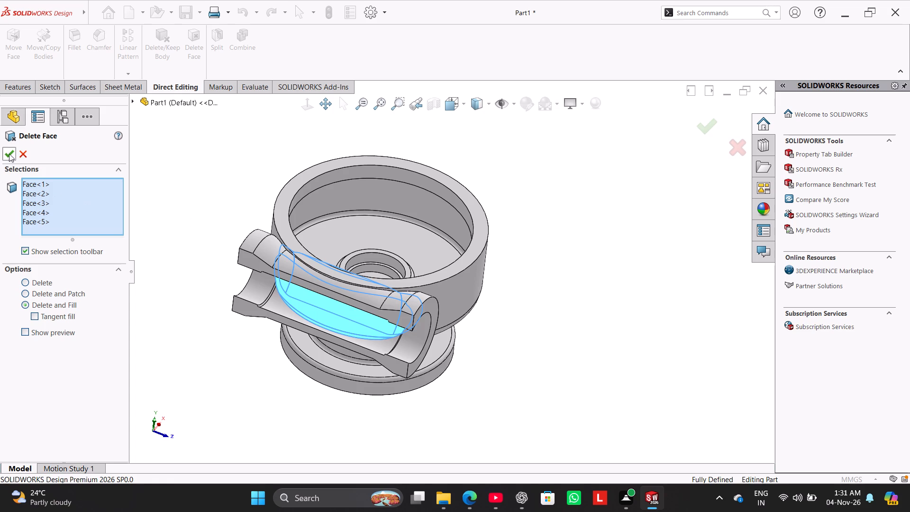
{"action": "left_click", "coordinate": [10, 152]}
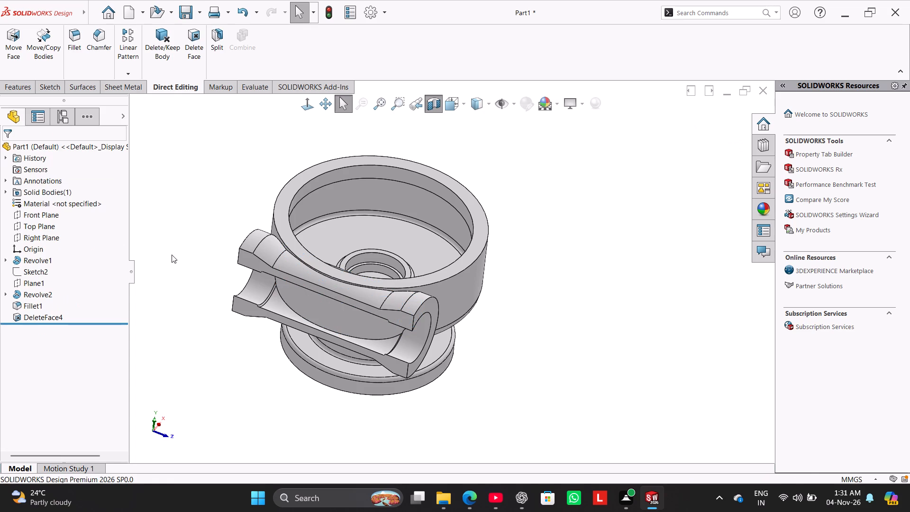
Examine the sectioned tube bore and the bowl interior from several sides for remaining obstructing faces.
{"action": "middle_click_drag", "start_coordinate": [189, 253], "coordinate": [209, 173]}
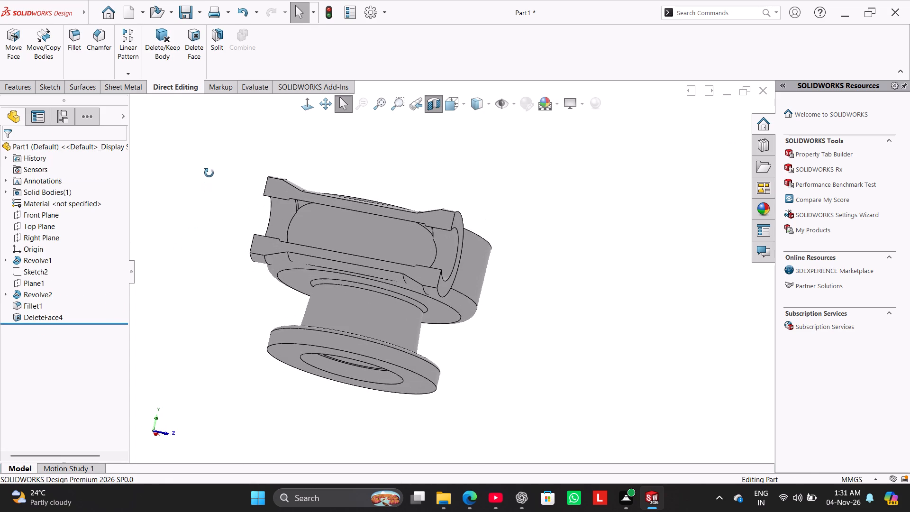
{"action": "middle_click_drag", "start_coordinate": [209, 173], "coordinate": [231, 219]}
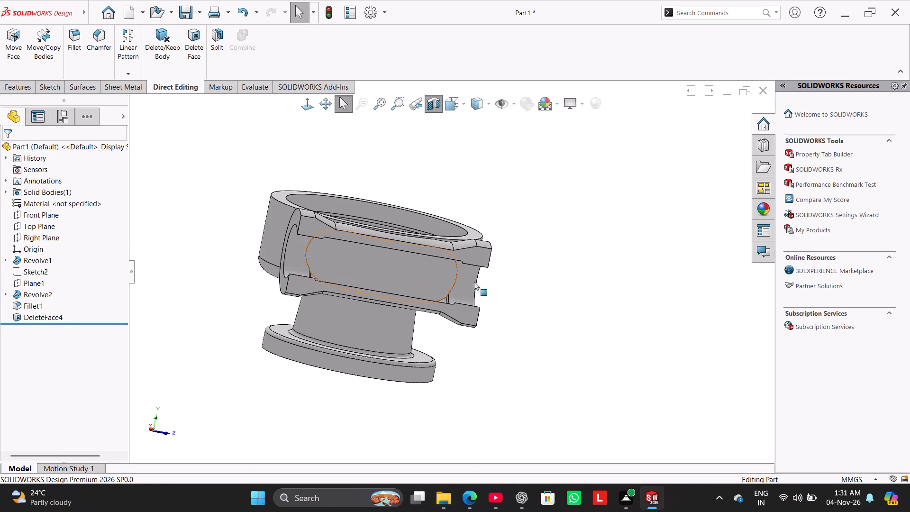
{"action": "scroll", "coordinate": [561, 293], "scroll_direction": "down", "scroll_amount": 3}
{"action": "middle_click_drag", "start_coordinate": [464, 251], "coordinate": [394, 218]}
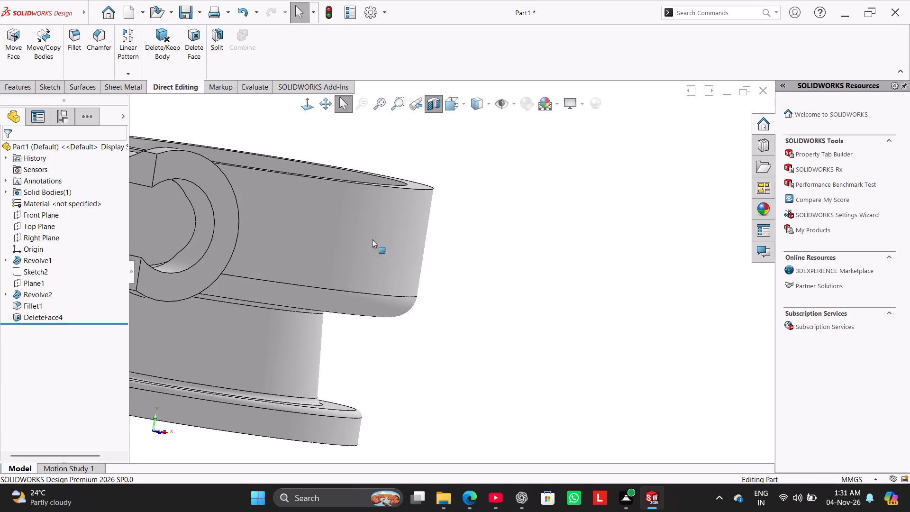
{"action": "scroll", "coordinate": [361, 249], "scroll_direction": "up", "scroll_amount": 2}
{"action": "scroll", "coordinate": [342, 246], "scroll_direction": "down", "scroll_amount": 2}
{"action": "scroll", "coordinate": [341, 246], "scroll_direction": "up", "scroll_amount": 2}
{"action": "scroll", "coordinate": [341, 246], "scroll_direction": "down", "scroll_amount": 1}
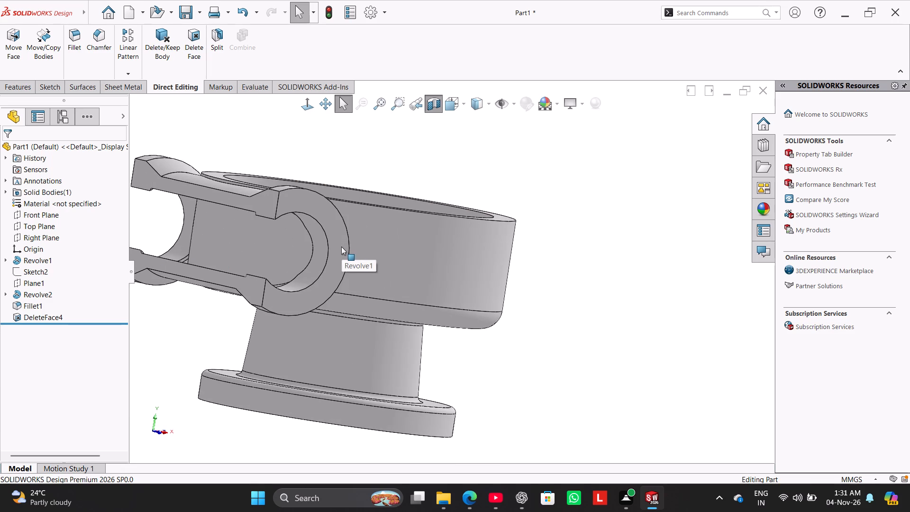
{"action": "middle_click_drag", "start_coordinate": [341, 247], "coordinate": [354, 323]}
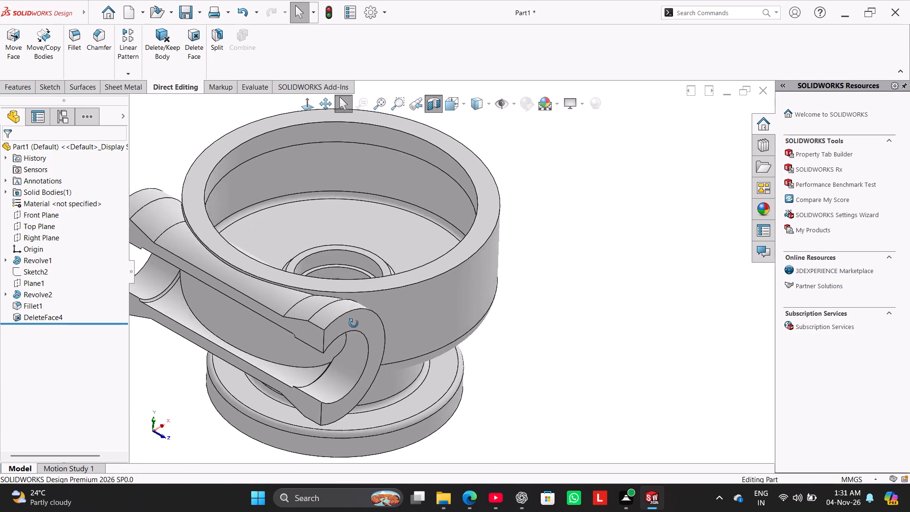
{"action": "middle_click_drag", "start_coordinate": [354, 323], "coordinate": [292, 411]}
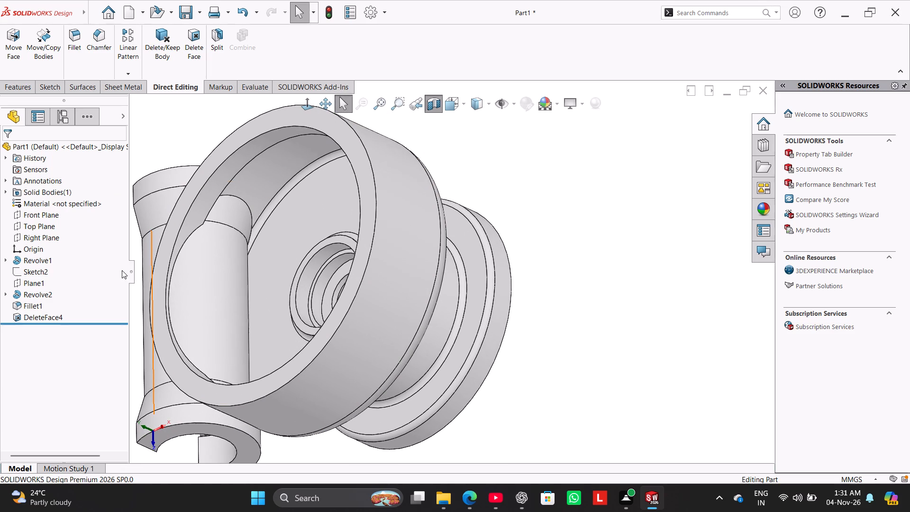
Try to delete and fill the side tube's three faces that protrude inside the bowl.
{"action": "left_click", "coordinate": [189, 45]}
{"action": "left_click", "coordinate": [214, 251]}
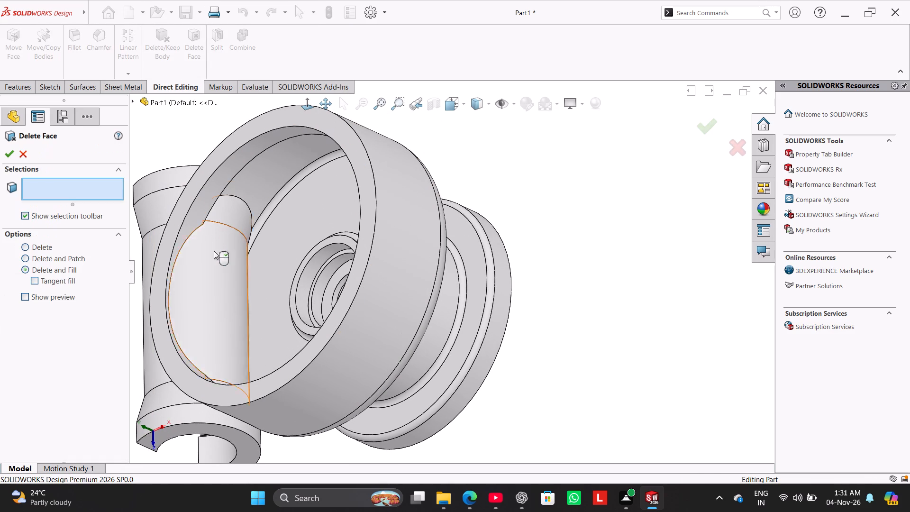
{"action": "left_click", "coordinate": [230, 208]}
{"action": "middle_click_drag", "start_coordinate": [227, 253], "coordinate": [225, 345]}
{"action": "left_click", "coordinate": [229, 401]}
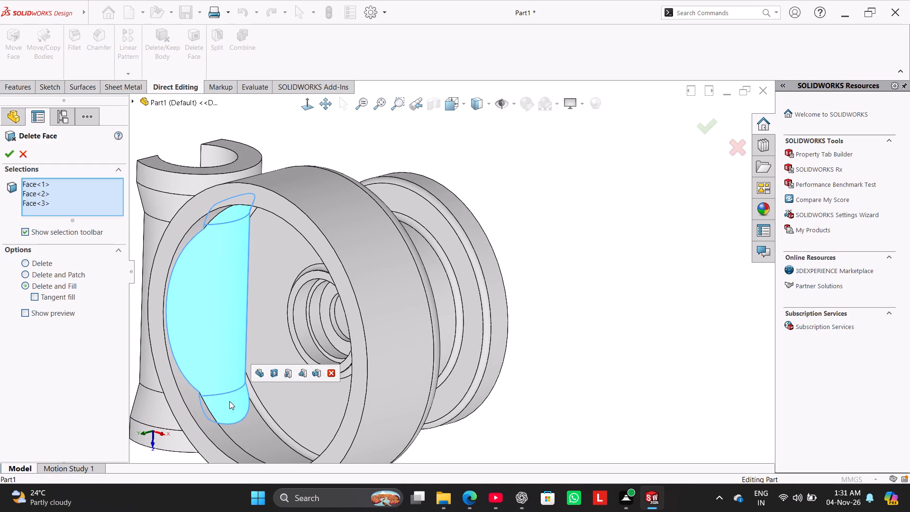
{"action": "left_click", "coordinate": [9, 154]}
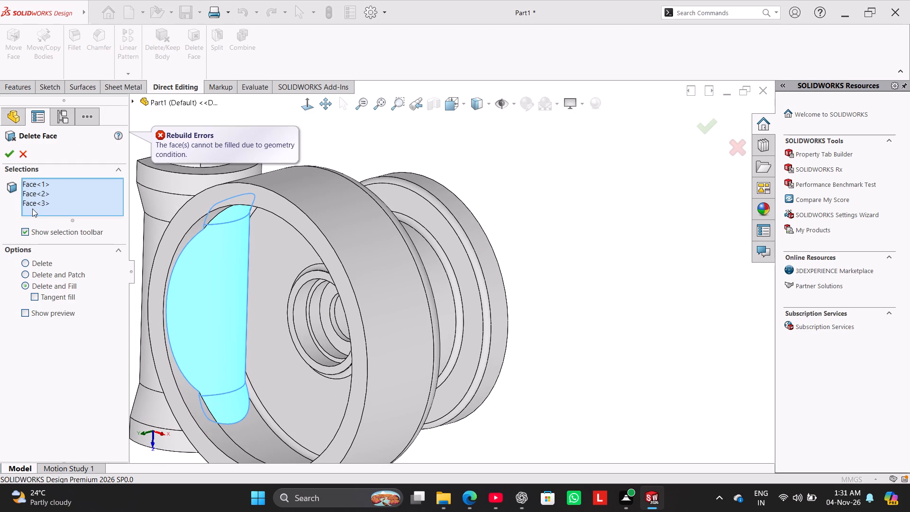
{"action": "left_click", "coordinate": [10, 153]}
Remove the two tube end faces from the selection and apply Delete and Fill to the tube's middle face only.
{"action": "middle_click_drag", "start_coordinate": [236, 226], "coordinate": [237, 165]}
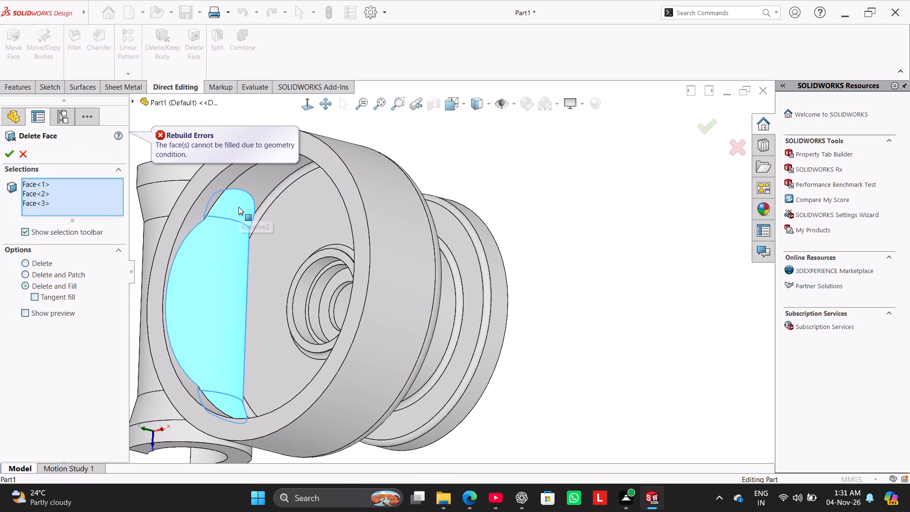
{"action": "left_click", "coordinate": [238, 207]}
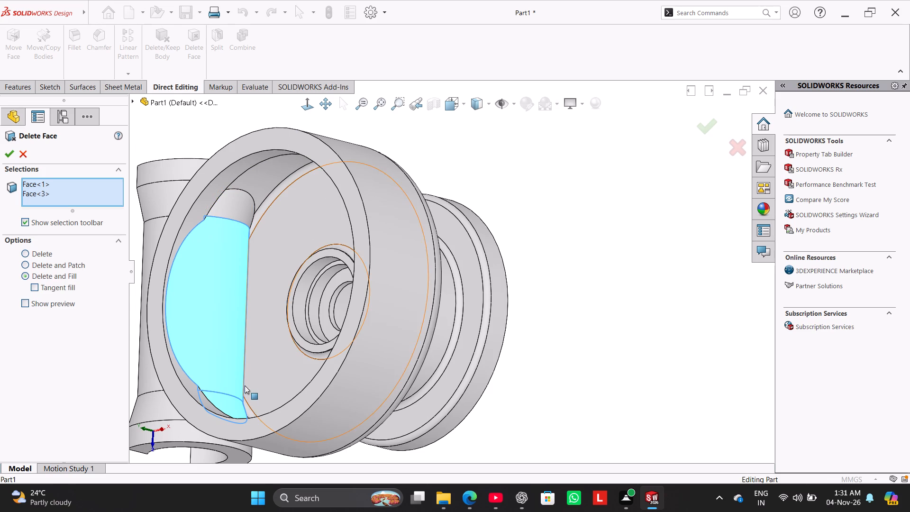
{"action": "left_click", "coordinate": [237, 400]}
{"action": "left_click", "coordinate": [9, 155]}
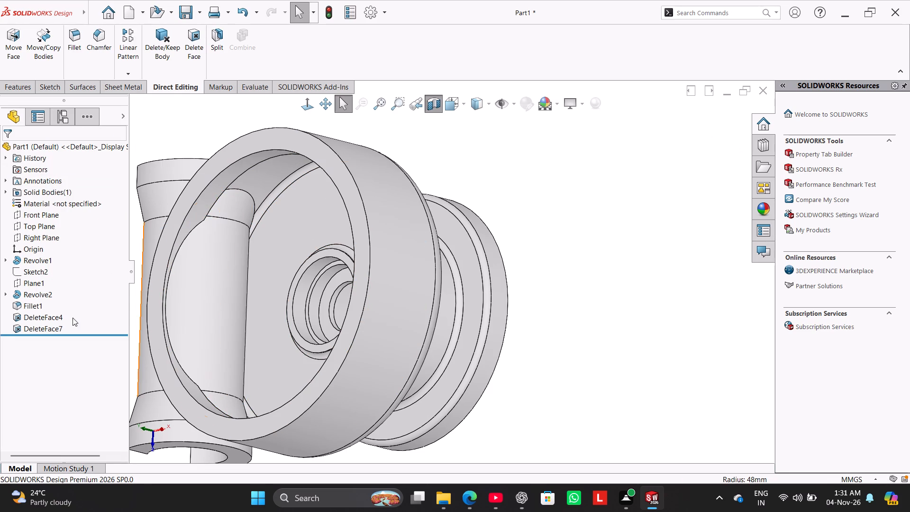
Edit DeleteFace7 to also include the bowl wall face inside the tube's bore, keeping the Delete and Fill option.
{"action": "right_click", "coordinate": [60, 326]}
{"action": "left_click", "coordinate": [70, 290]}
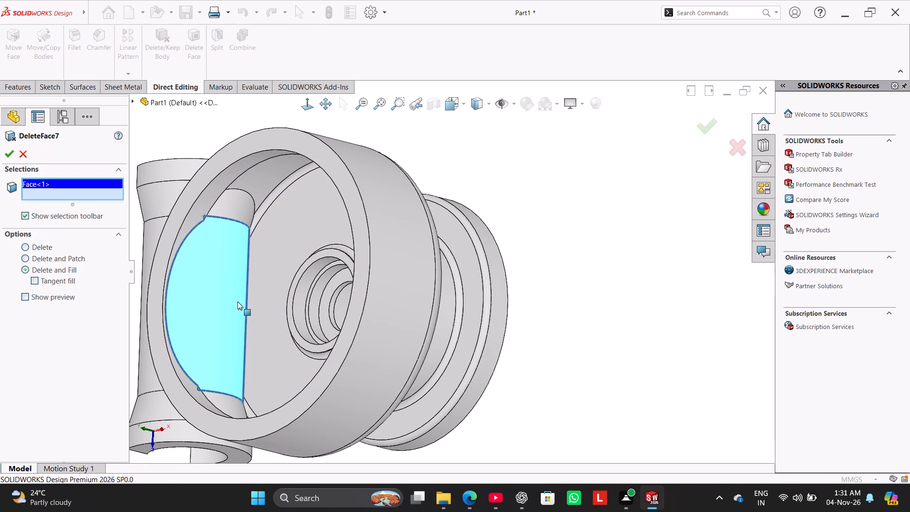
{"action": "middle_click_drag", "start_coordinate": [239, 301], "coordinate": [371, 242]}
{"action": "left_click", "coordinate": [256, 270]}
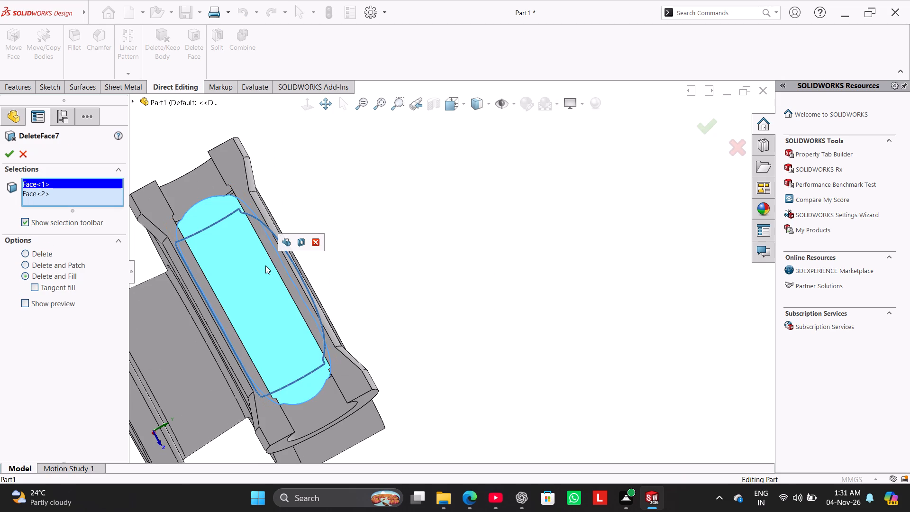
{"action": "middle_click_drag", "start_coordinate": [360, 233], "coordinate": [332, 265]}
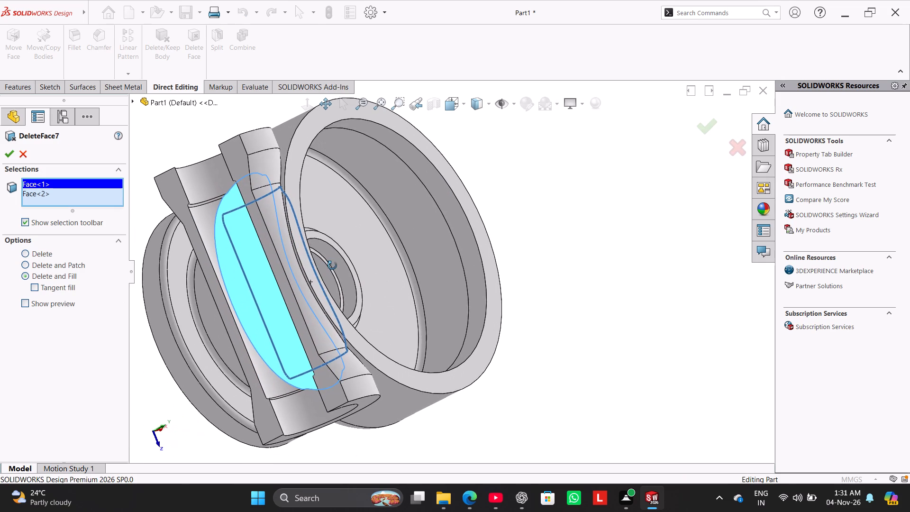
{"action": "middle_click_drag", "start_coordinate": [332, 265], "coordinate": [292, 269]}
{"action": "left_click", "coordinate": [8, 159]}
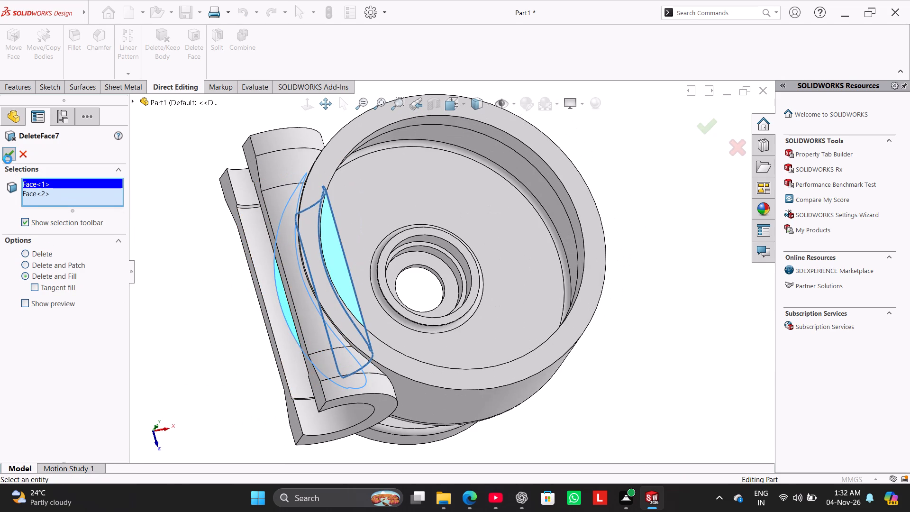
{"action": "middle_click_drag", "start_coordinate": [172, 243], "coordinate": [244, 166]}
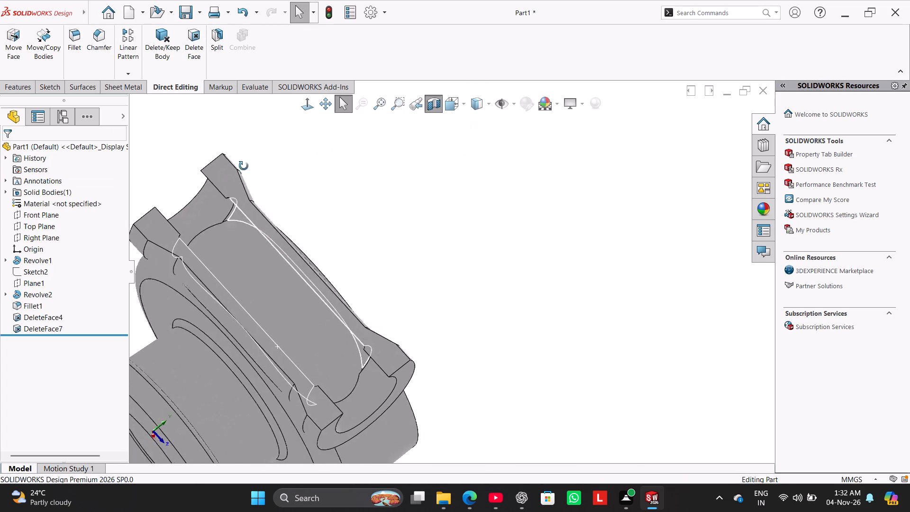
Delete the DeleteFace4 feature together with its dependent DeleteFace7 feature.
{"action": "middle_click_drag", "start_coordinate": [244, 166], "coordinate": [223, 201]}
{"action": "right_click", "coordinate": [58, 313]}
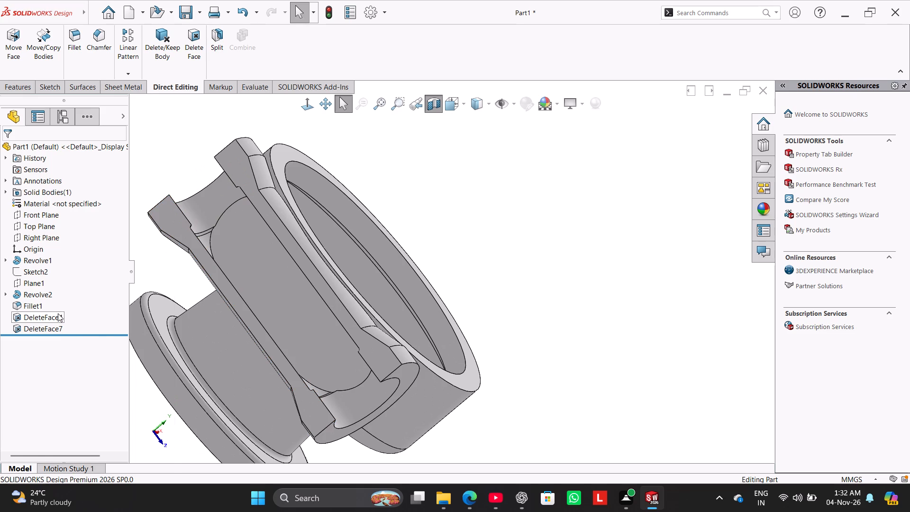
{"action": "left_click", "coordinate": [99, 365]}
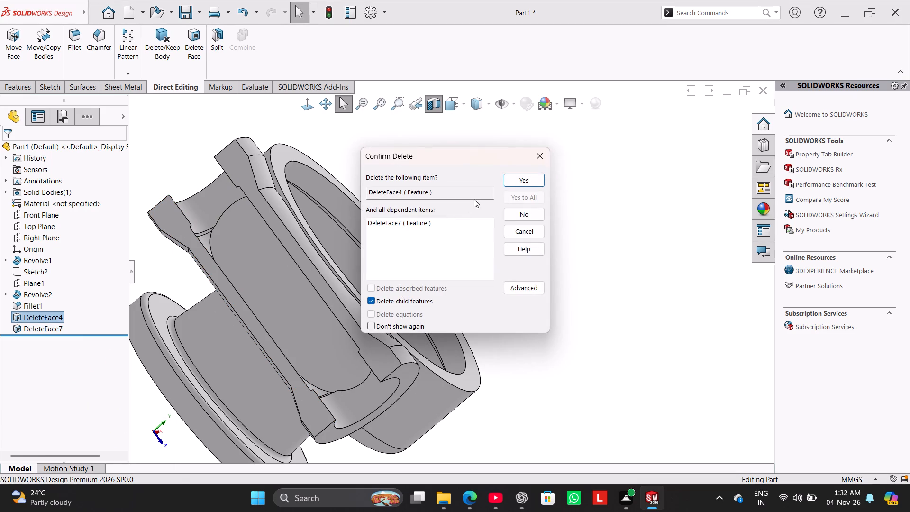
{"action": "left_click", "coordinate": [508, 181]}
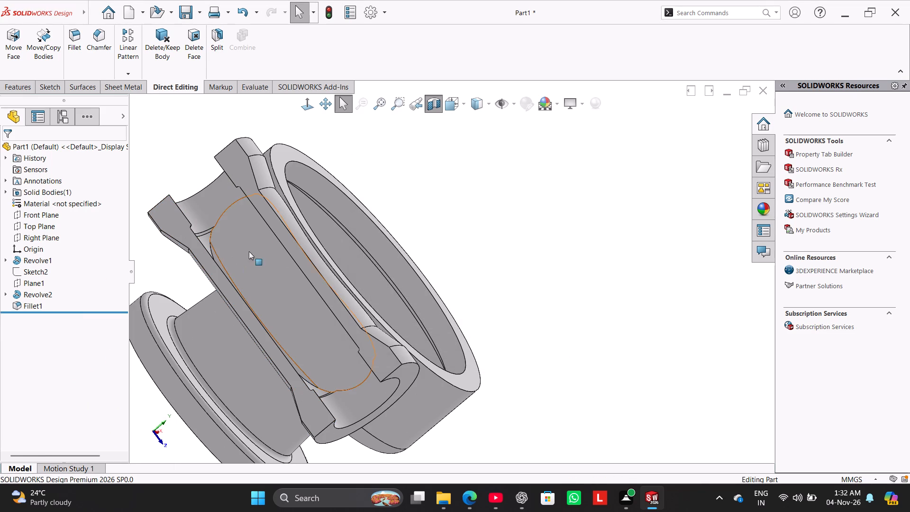
Turn off the section view and show the whole part in isometric orientation.
{"action": "middle_click_drag", "start_coordinate": [436, 199], "coordinate": [380, 245]}
{"action": "right_click_drag", "start_coordinate": [293, 256], "coordinate": [413, 167]}
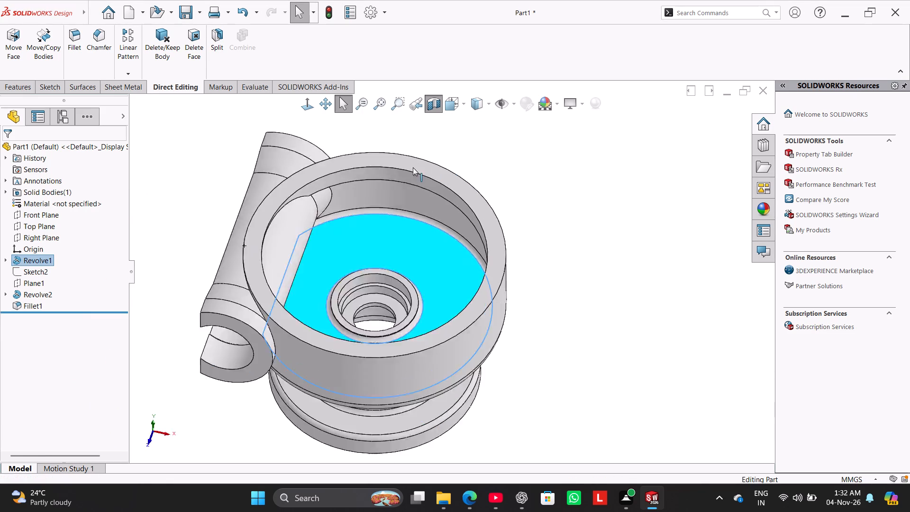
{"action": "left_click", "coordinate": [258, 197]}
{"action": "left_click", "coordinate": [435, 101]}
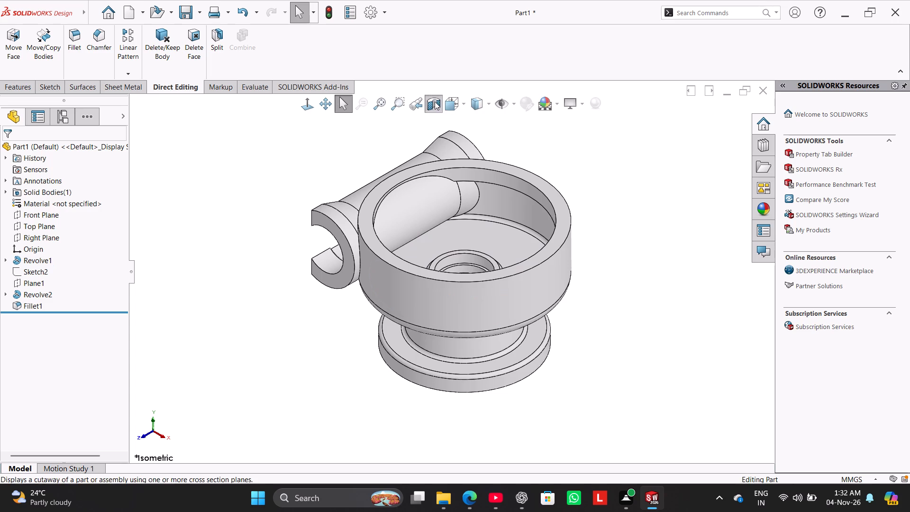
Examine the side tube's protrusion inside the bowl and its open bore from several sides.
{"action": "middle_click_drag", "start_coordinate": [245, 206], "coordinate": [222, 187]}
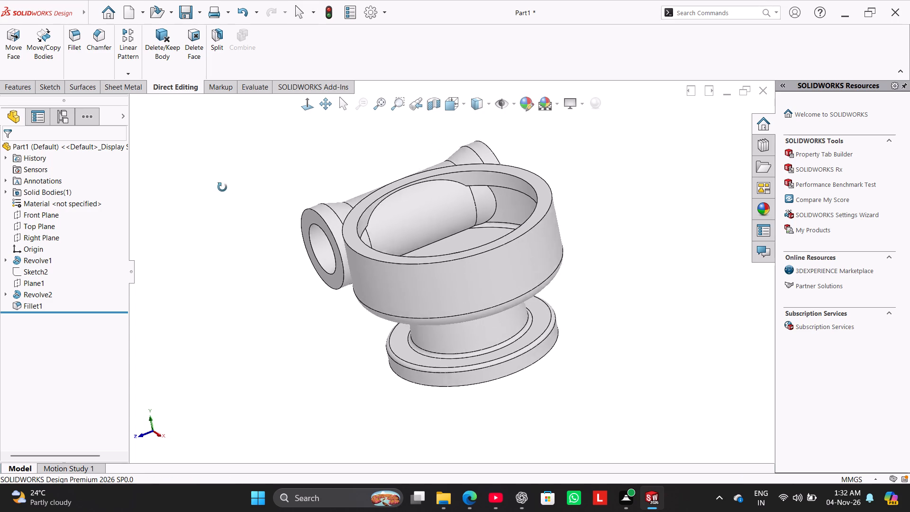
{"action": "middle_click_drag", "start_coordinate": [222, 187], "coordinate": [210, 220]}
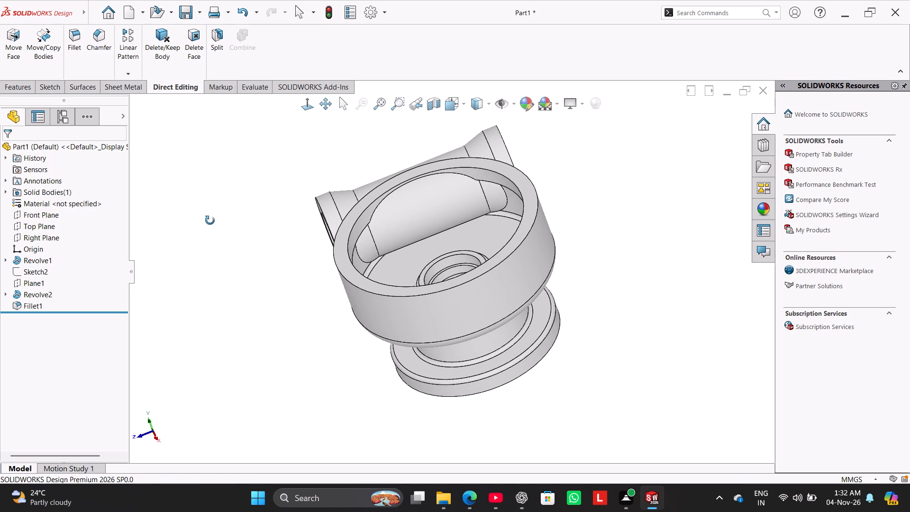
{"action": "middle_click_drag", "start_coordinate": [210, 220], "coordinate": [218, 211]}
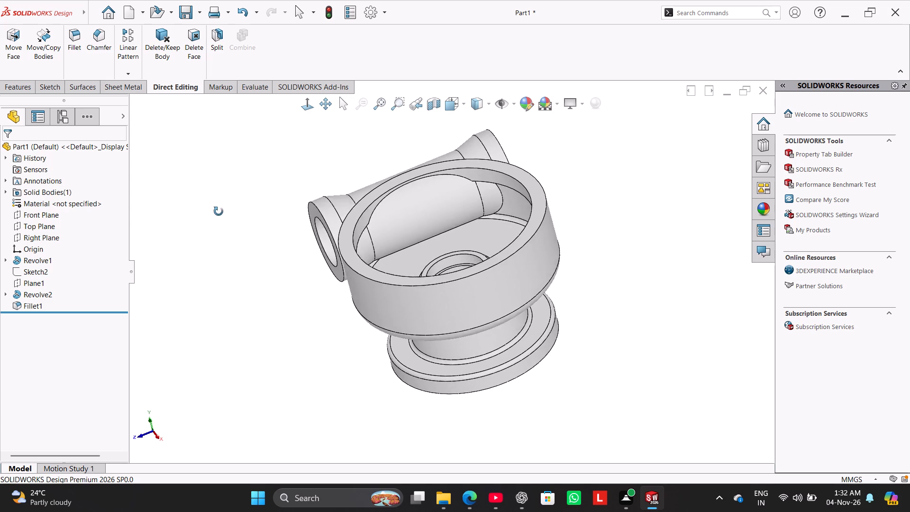
{"action": "middle_click_drag", "start_coordinate": [218, 211], "coordinate": [271, 222]}
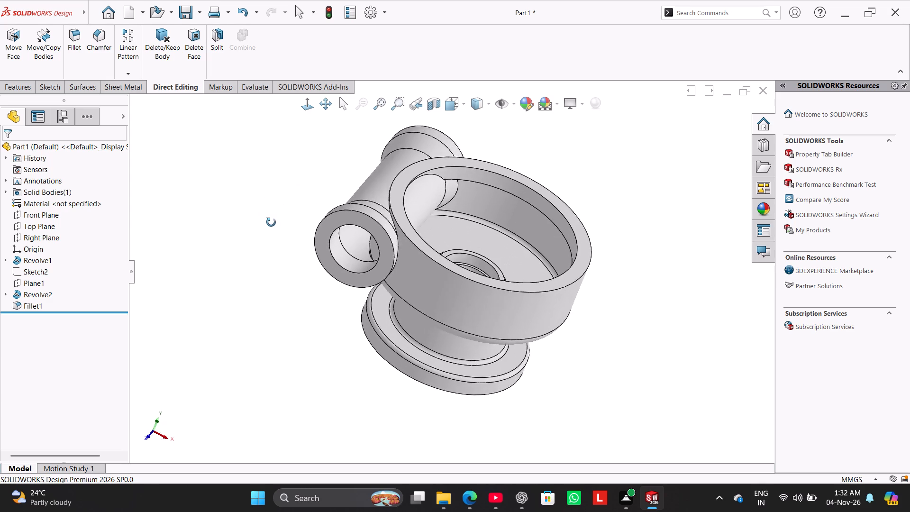
{"action": "middle_click_drag", "start_coordinate": [271, 222], "coordinate": [231, 242]}
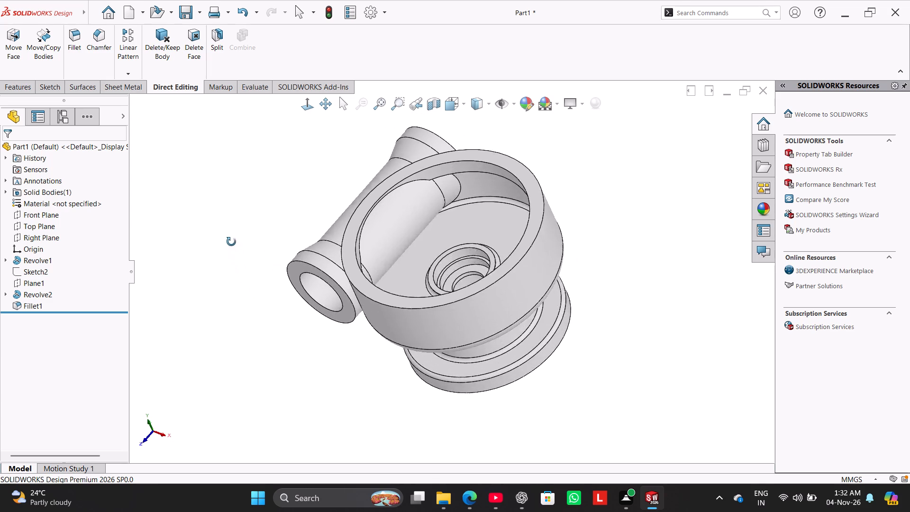
{"action": "middle_click_drag", "start_coordinate": [231, 242], "coordinate": [189, 256]}
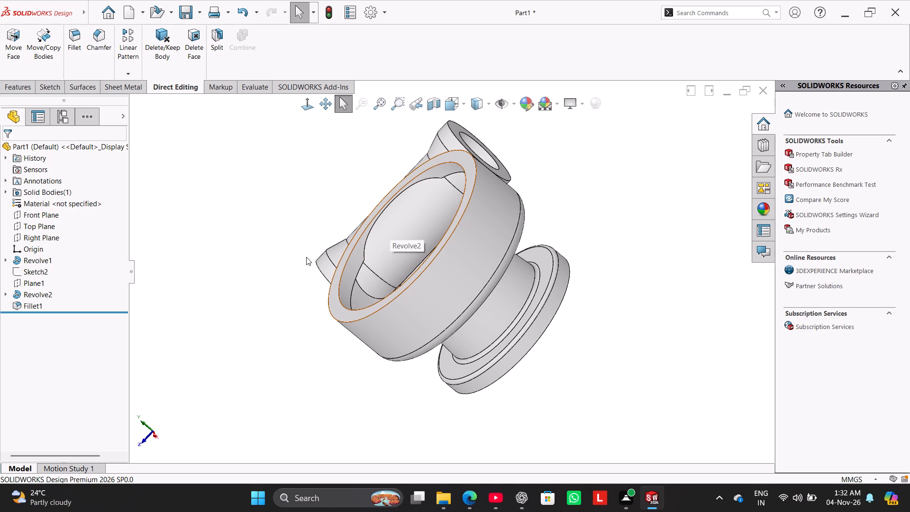
{"action": "middle_click_drag", "start_coordinate": [311, 226], "coordinate": [325, 218]}
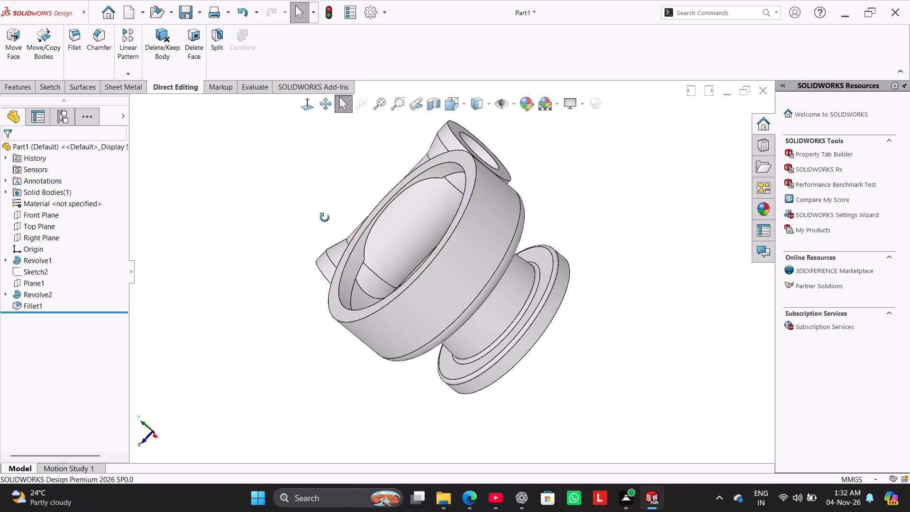
{"action": "middle_click_drag", "start_coordinate": [325, 218], "coordinate": [373, 178]}
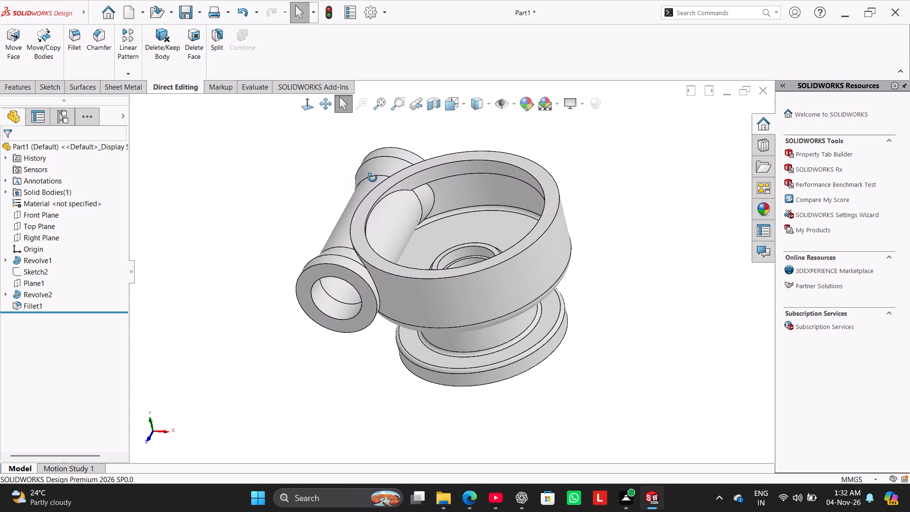
{"action": "middle_click_drag", "start_coordinate": [373, 178], "coordinate": [383, 154]}
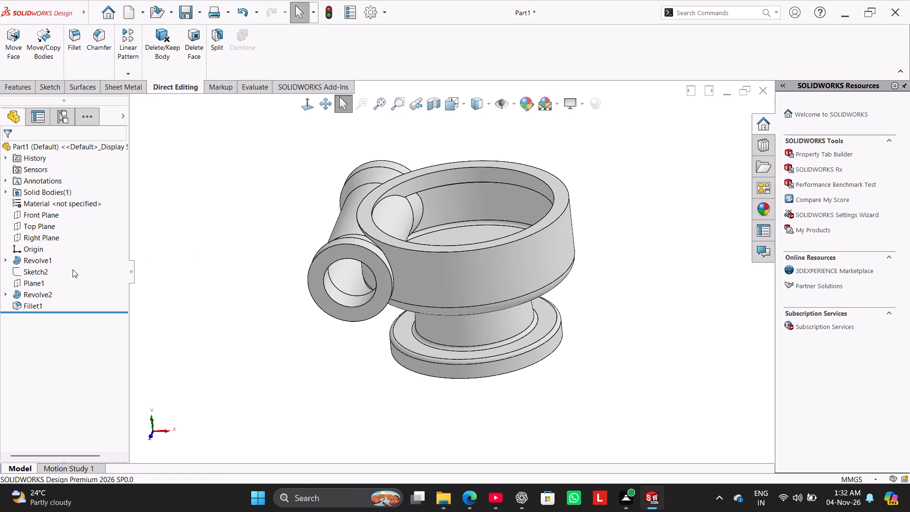
Start a sketch on the Right Plane and convert the side tube's three faces inside the bowl into sketch outlines.
{"action": "left_click", "coordinate": [47, 236]}
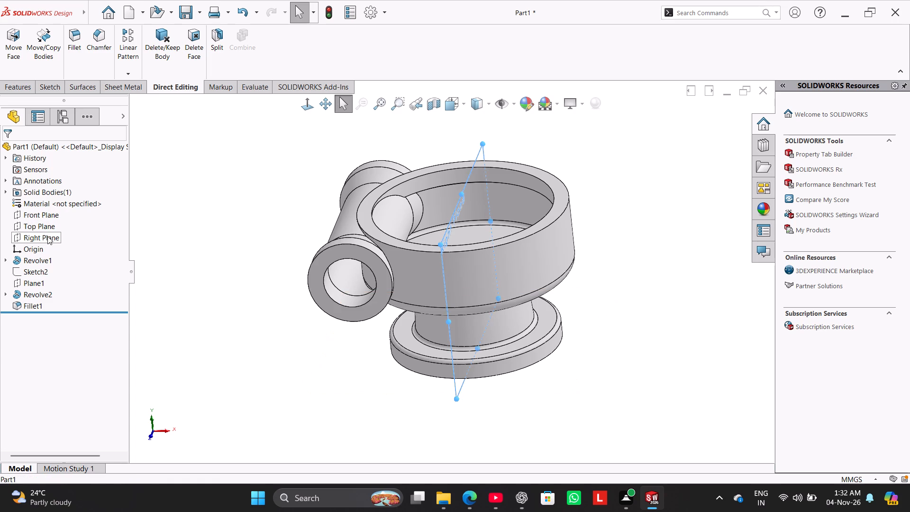
{"action": "left_click", "coordinate": [60, 223]}
{"action": "left_click", "coordinate": [145, 275]}
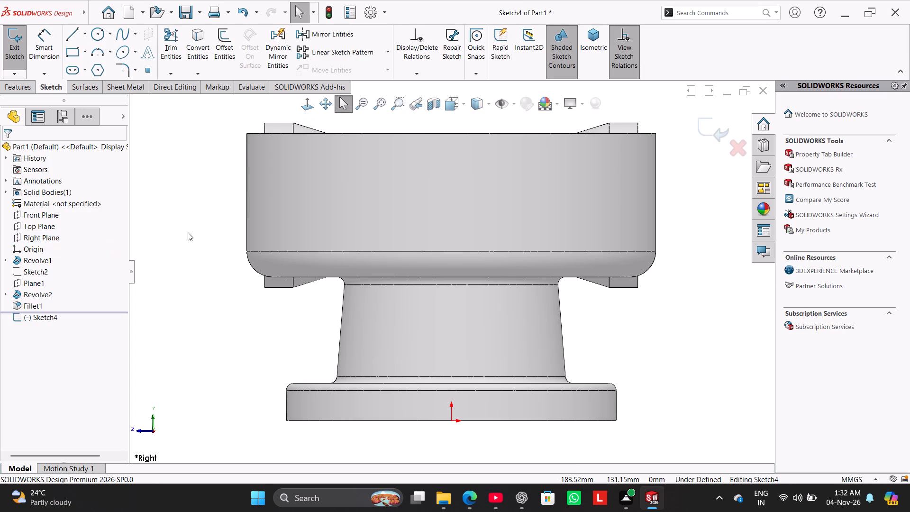
{"action": "middle_click_drag", "start_coordinate": [188, 235], "coordinate": [191, 284]}
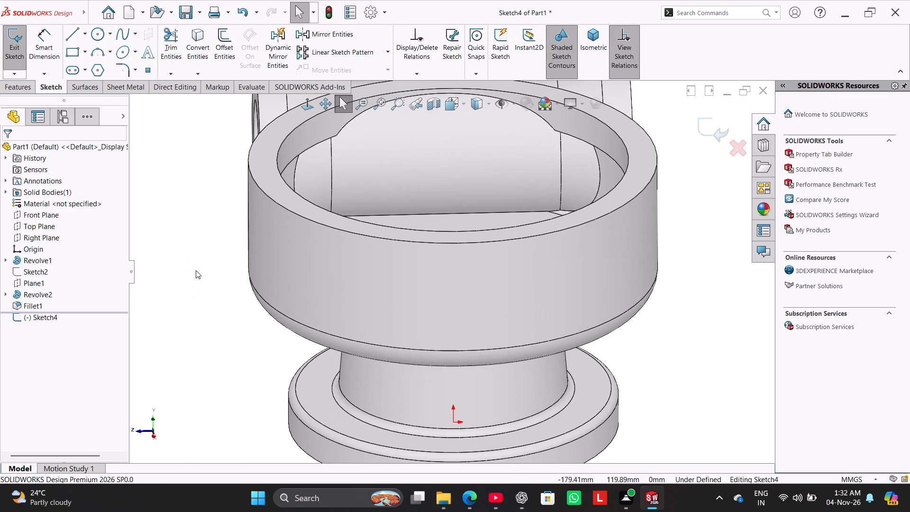
{"action": "left_click", "coordinate": [194, 38]}
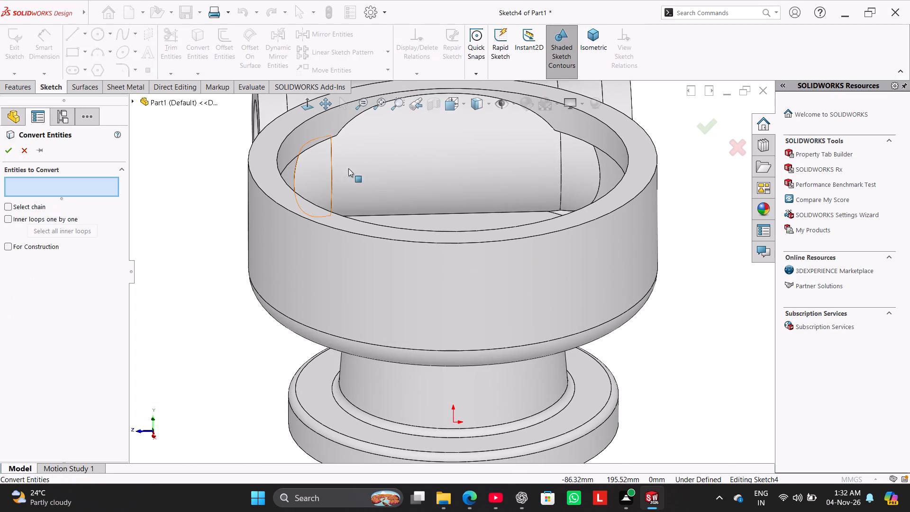
{"action": "left_click", "coordinate": [367, 162]}
{"action": "left_click", "coordinate": [318, 171]}
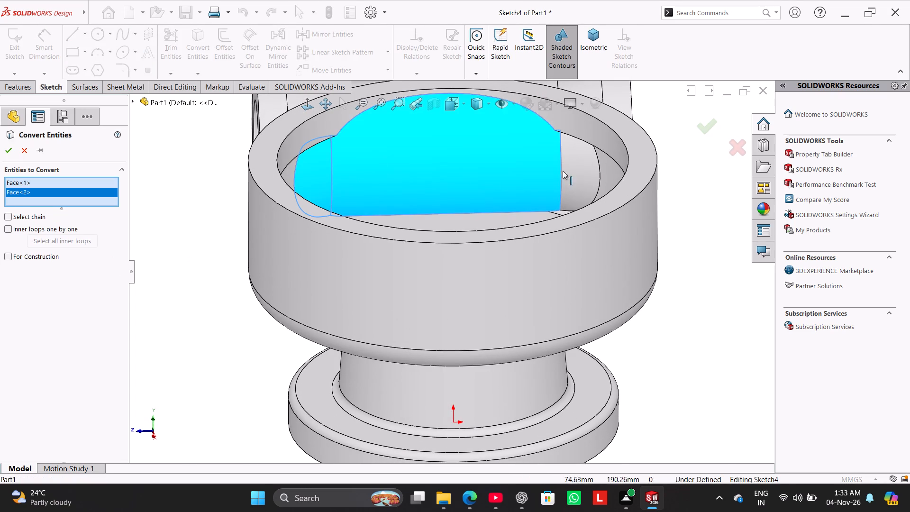
{"action": "left_click", "coordinate": [570, 174]}
{"action": "left_click", "coordinate": [12, 153]}
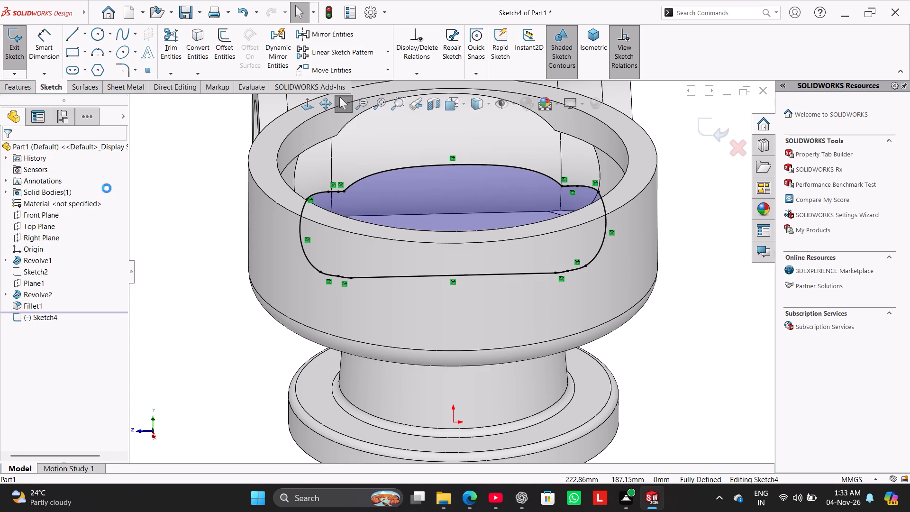
Cut-extrude the converted outline from the Right Plane toward the side tube with a Blind depth of 150 mm.
{"action": "middle_click_drag", "start_coordinate": [152, 206], "coordinate": [148, 229]}
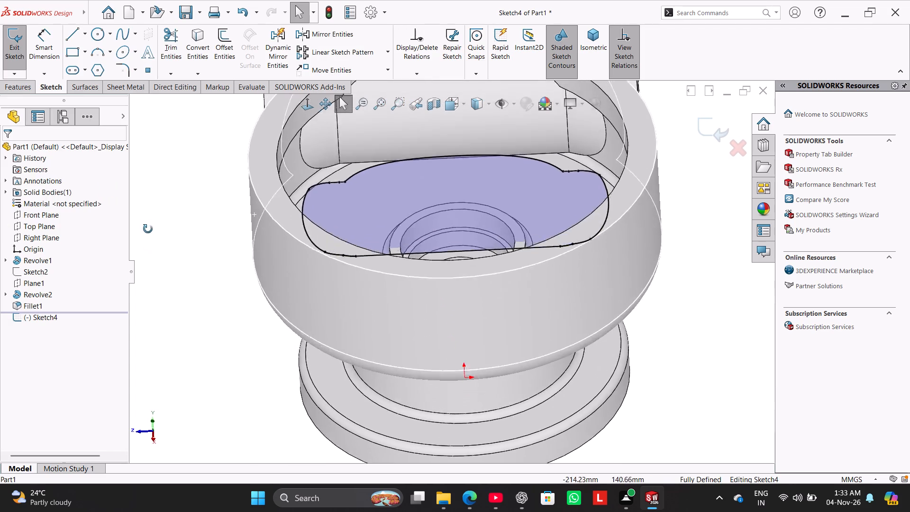
{"action": "middle_click_drag", "start_coordinate": [148, 229], "coordinate": [157, 212]}
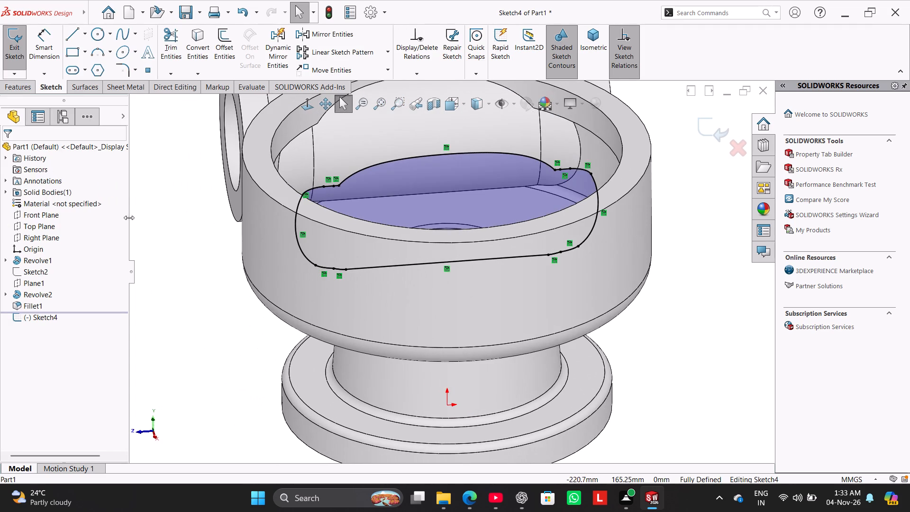
{"action": "left_click", "coordinate": [24, 92]}
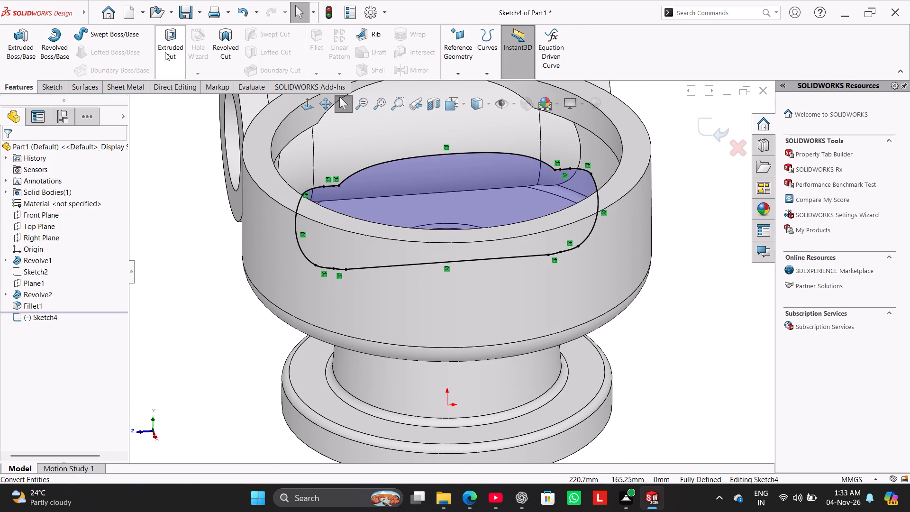
{"action": "left_click", "coordinate": [166, 50]}
{"action": "middle_click_drag", "start_coordinate": [171, 178], "coordinate": [188, 193]}
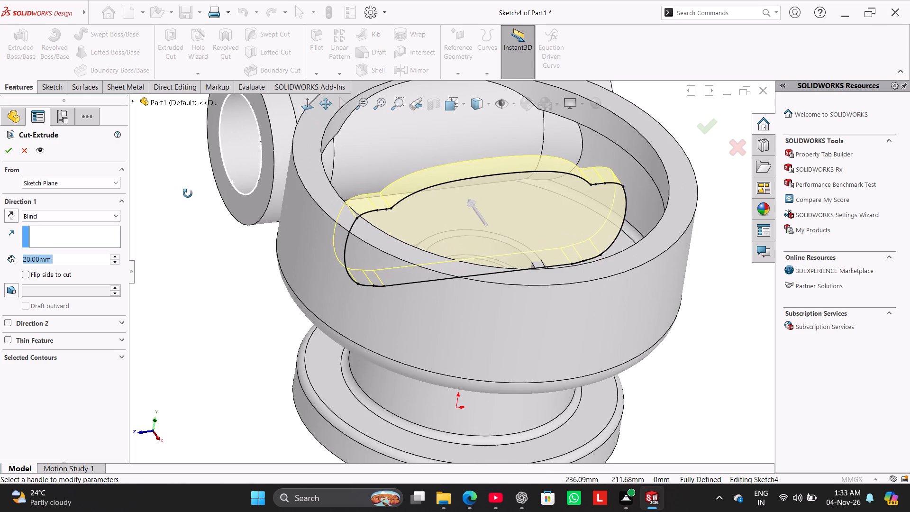
{"action": "middle_click_drag", "start_coordinate": [188, 193], "coordinate": [188, 194]}
{"action": "middle_click_drag", "start_coordinate": [140, 205], "coordinate": [166, 228]}
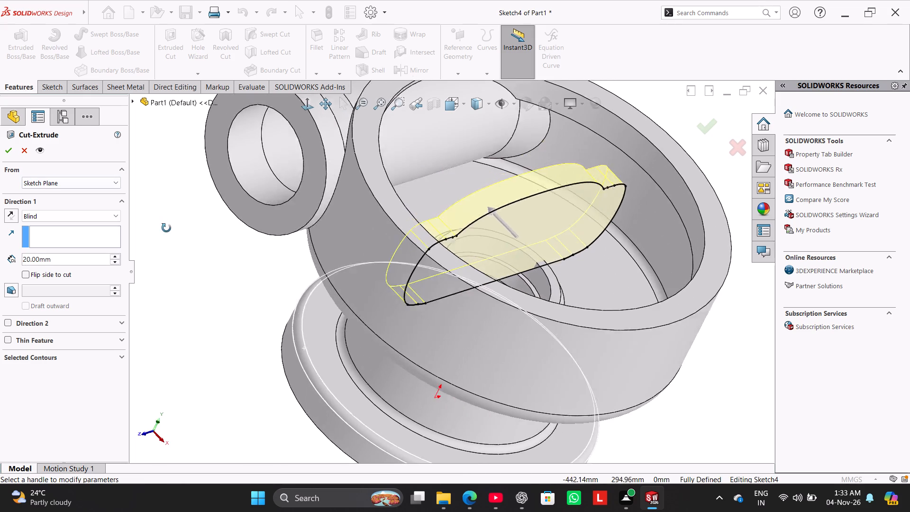
{"action": "middle_click_drag", "start_coordinate": [166, 228], "coordinate": [160, 250]}
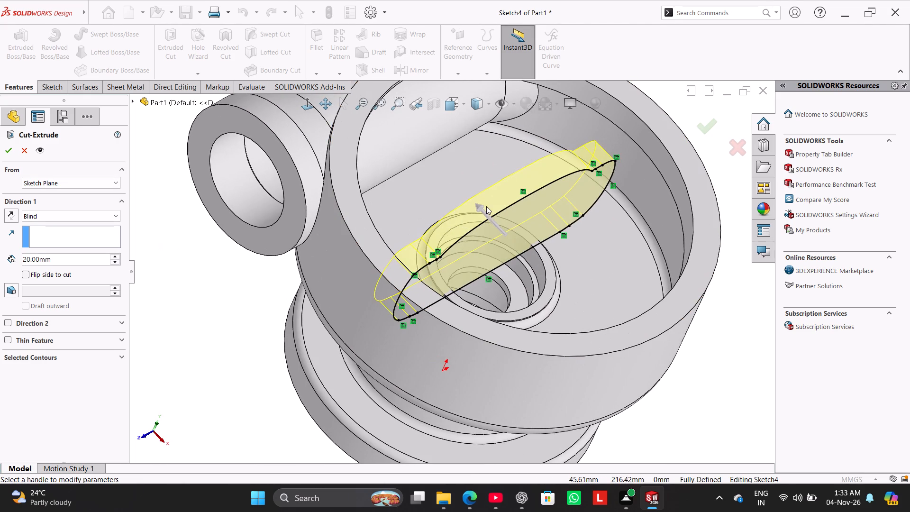
{"action": "left_click_drag", "start_coordinate": [482, 207], "coordinate": [382, 85]}
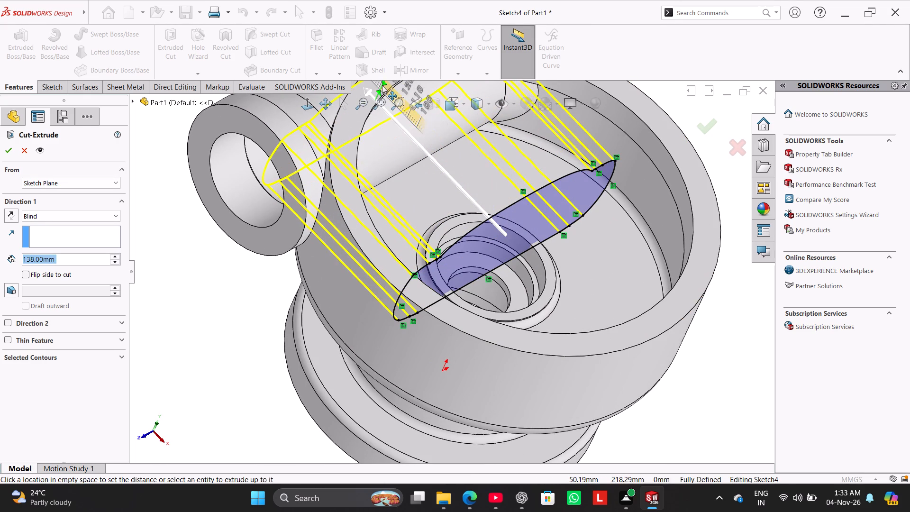
{"action": "left_click_drag", "start_coordinate": [382, 85], "coordinate": [370, 67]}
{"action": "middle_click_drag", "start_coordinate": [260, 273], "coordinate": [307, 211]}
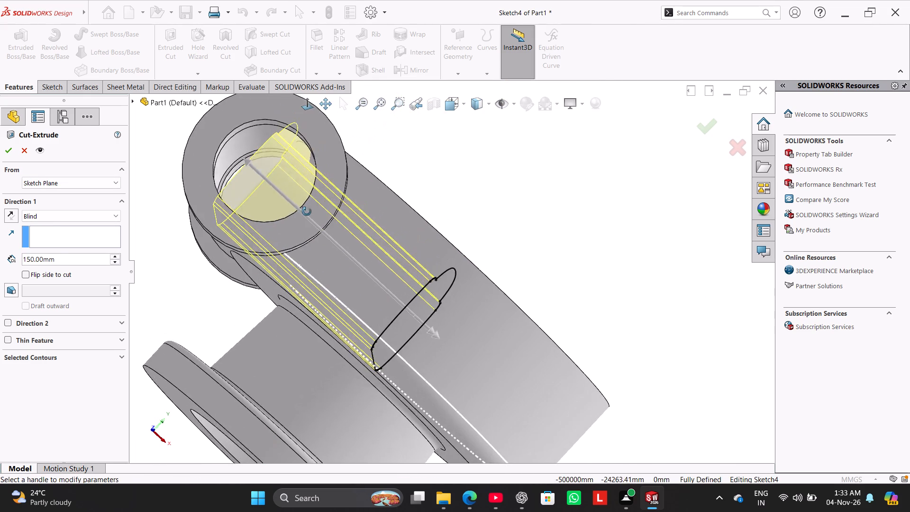
{"action": "middle_click_drag", "start_coordinate": [307, 211], "coordinate": [261, 231]}
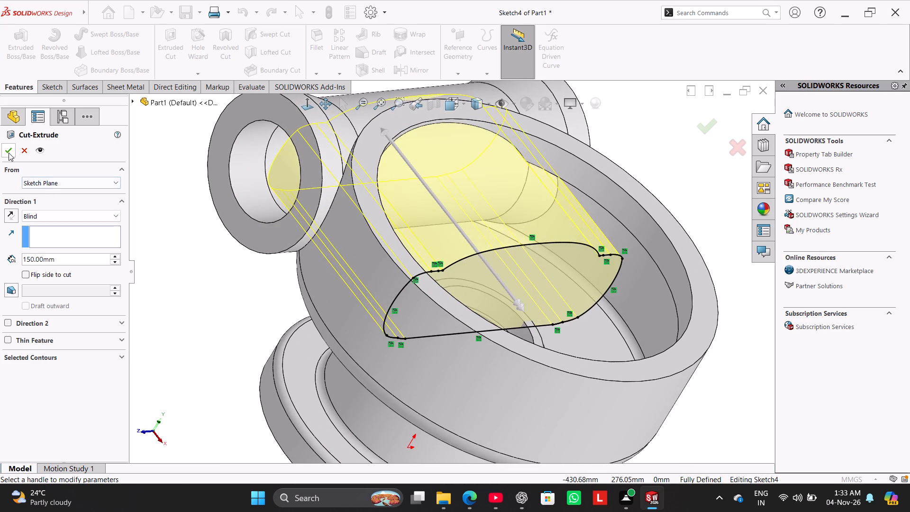
{"action": "left_click", "coordinate": [9, 152]}
Check the new cut inside the bowl from several sides and reopen the Cut-Extrude feature for editing.
{"action": "left_click", "coordinate": [154, 279]}
{"action": "middle_click_drag", "start_coordinate": [159, 281], "coordinate": [113, 217]}
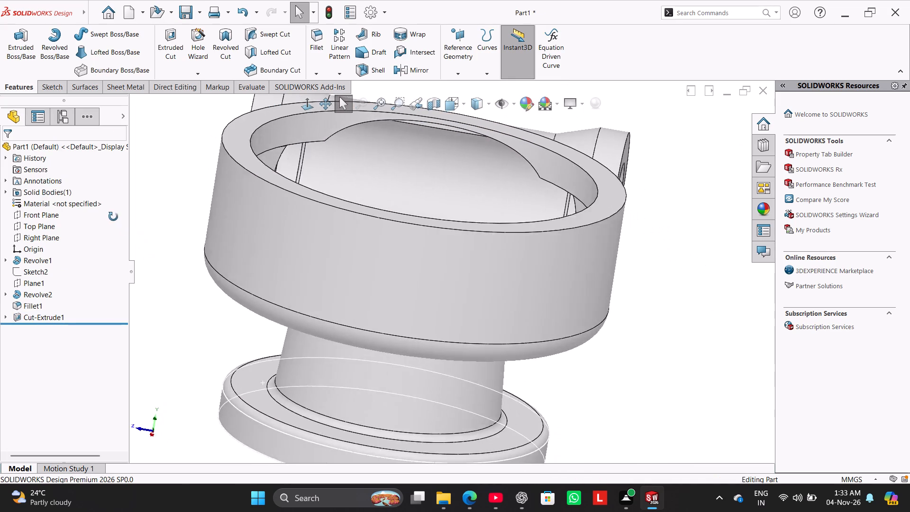
{"action": "middle_click_drag", "start_coordinate": [113, 217], "coordinate": [177, 364]}
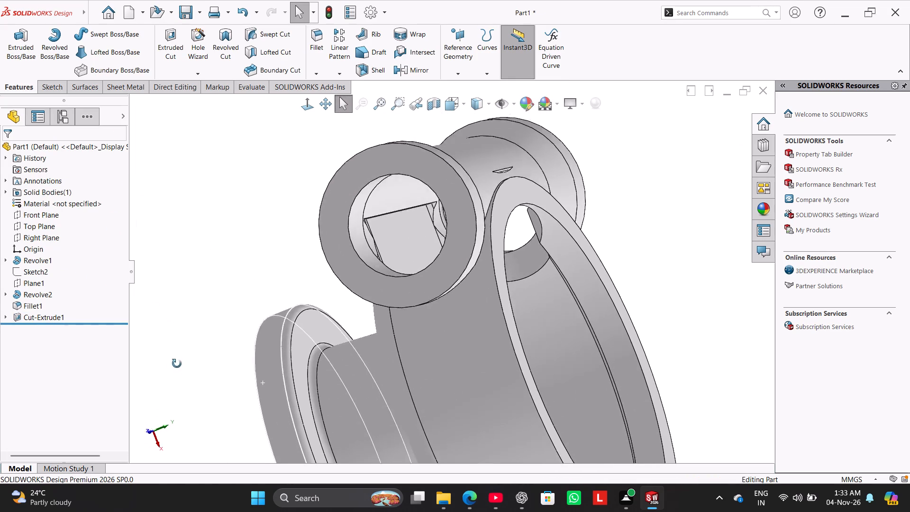
{"action": "middle_click_drag", "start_coordinate": [177, 364], "coordinate": [109, 325]}
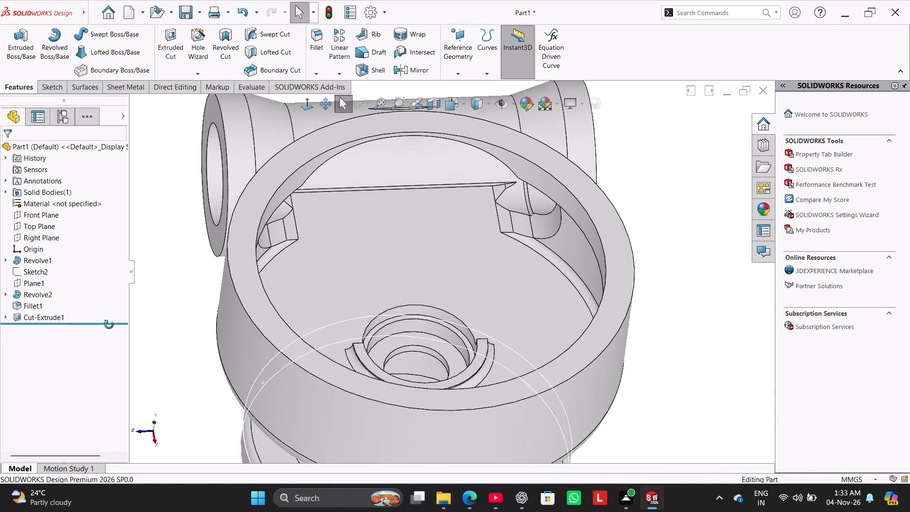
{"action": "middle_click_drag", "start_coordinate": [109, 325], "coordinate": [138, 320]}
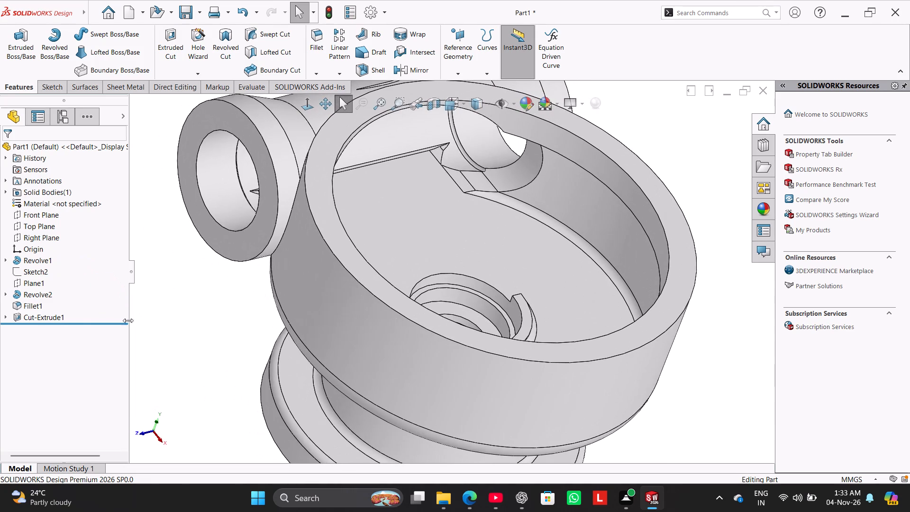
{"action": "right_click", "coordinate": [61, 317]}
{"action": "left_click", "coordinate": [73, 281]}
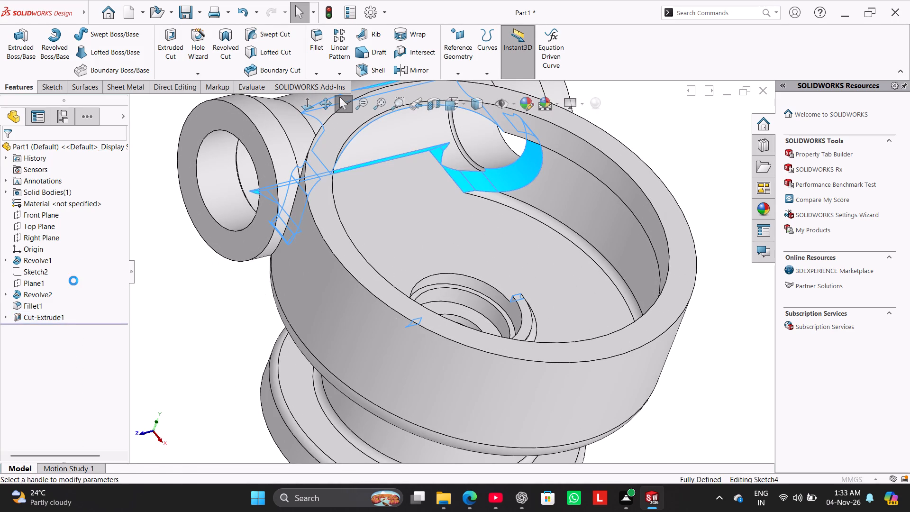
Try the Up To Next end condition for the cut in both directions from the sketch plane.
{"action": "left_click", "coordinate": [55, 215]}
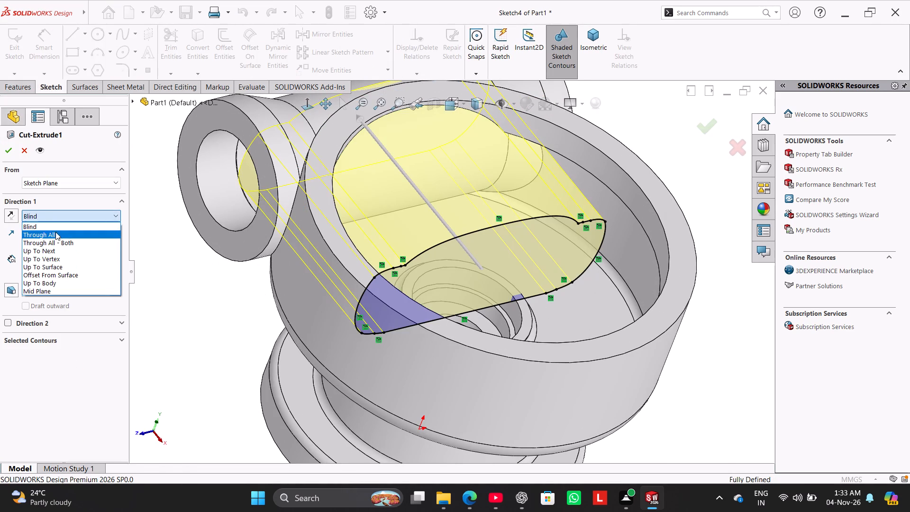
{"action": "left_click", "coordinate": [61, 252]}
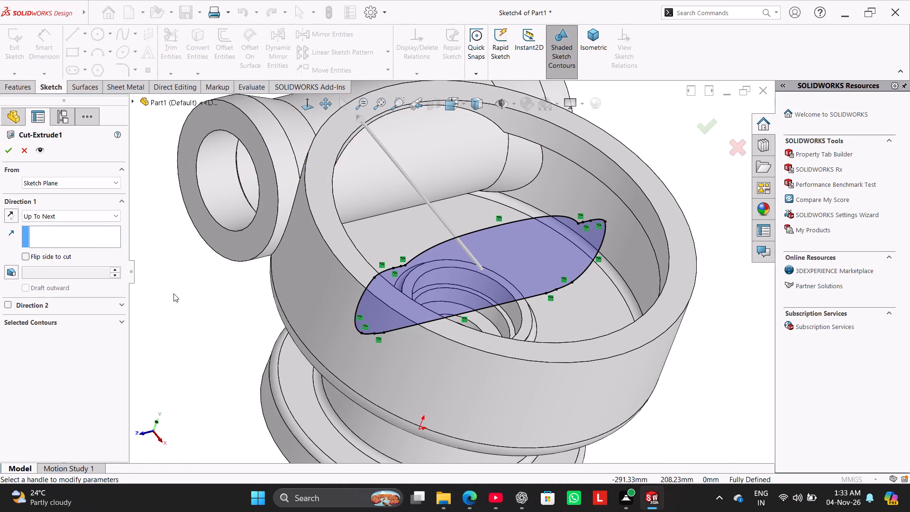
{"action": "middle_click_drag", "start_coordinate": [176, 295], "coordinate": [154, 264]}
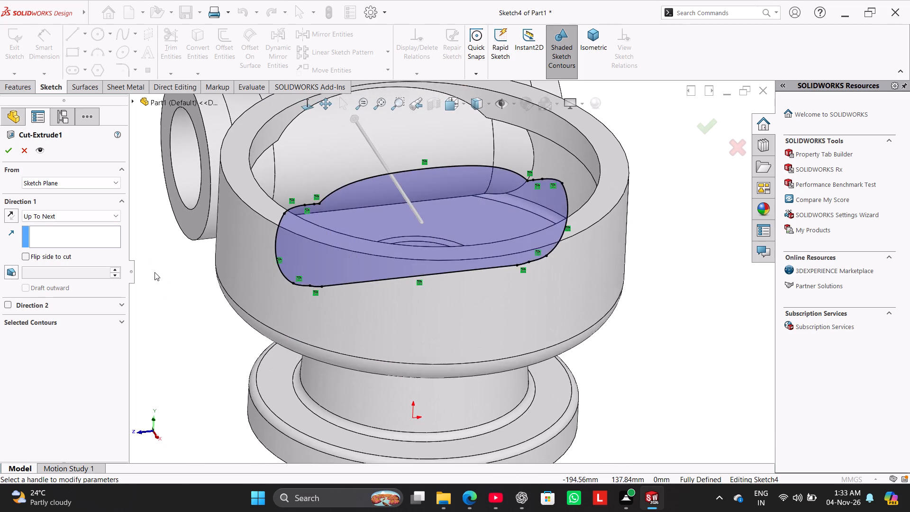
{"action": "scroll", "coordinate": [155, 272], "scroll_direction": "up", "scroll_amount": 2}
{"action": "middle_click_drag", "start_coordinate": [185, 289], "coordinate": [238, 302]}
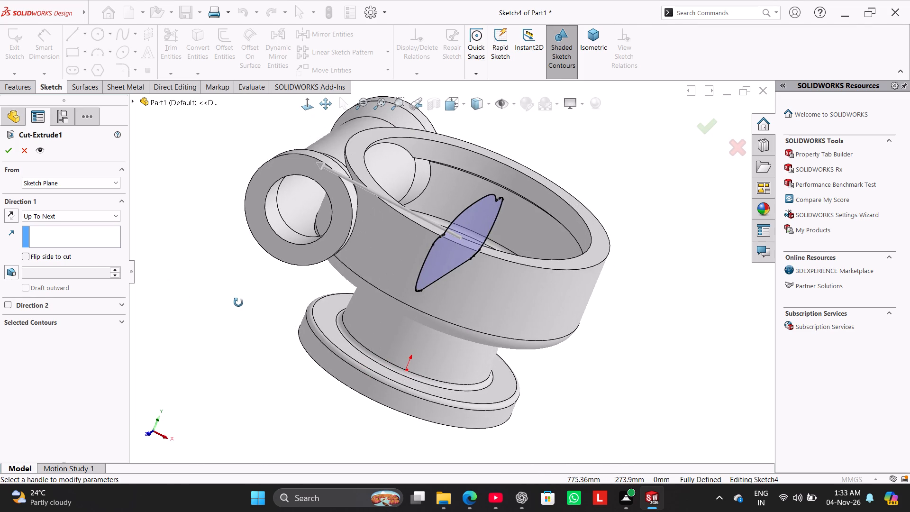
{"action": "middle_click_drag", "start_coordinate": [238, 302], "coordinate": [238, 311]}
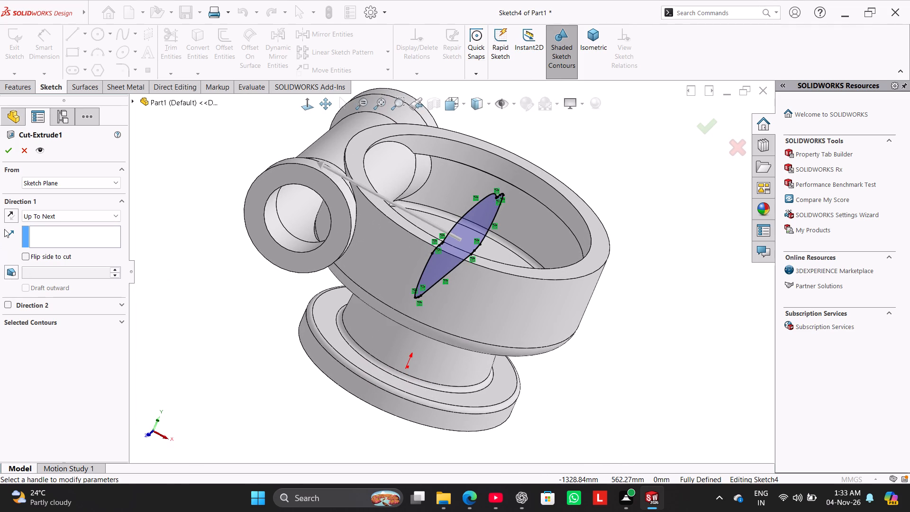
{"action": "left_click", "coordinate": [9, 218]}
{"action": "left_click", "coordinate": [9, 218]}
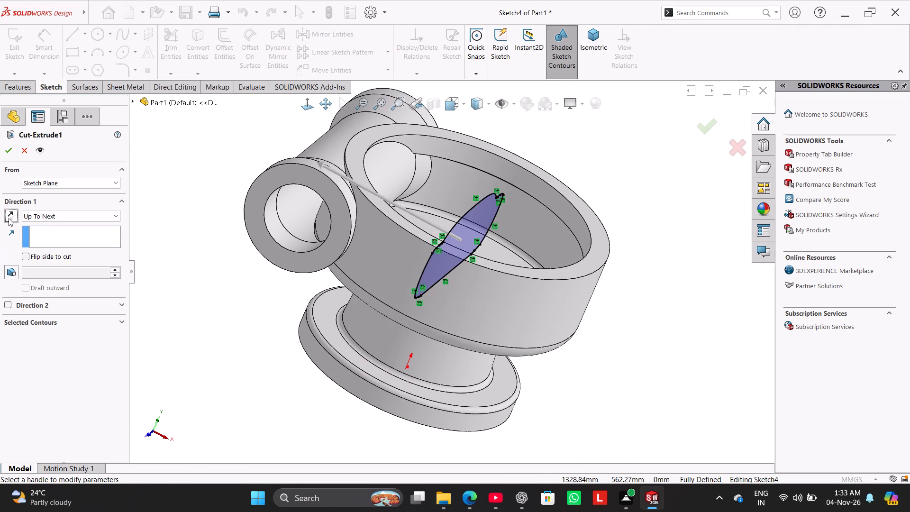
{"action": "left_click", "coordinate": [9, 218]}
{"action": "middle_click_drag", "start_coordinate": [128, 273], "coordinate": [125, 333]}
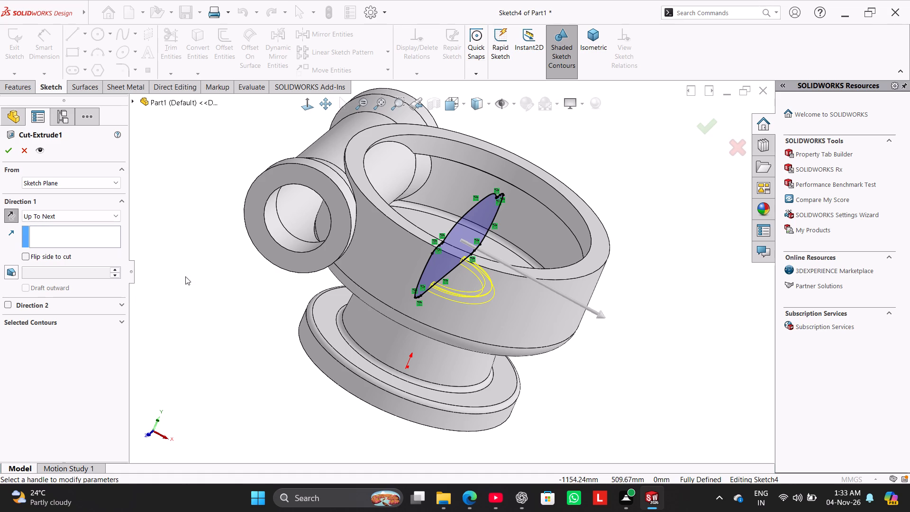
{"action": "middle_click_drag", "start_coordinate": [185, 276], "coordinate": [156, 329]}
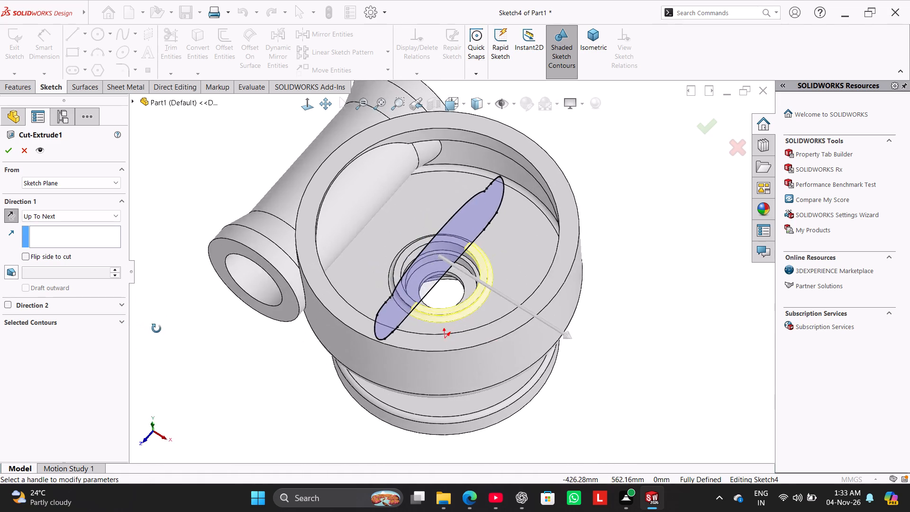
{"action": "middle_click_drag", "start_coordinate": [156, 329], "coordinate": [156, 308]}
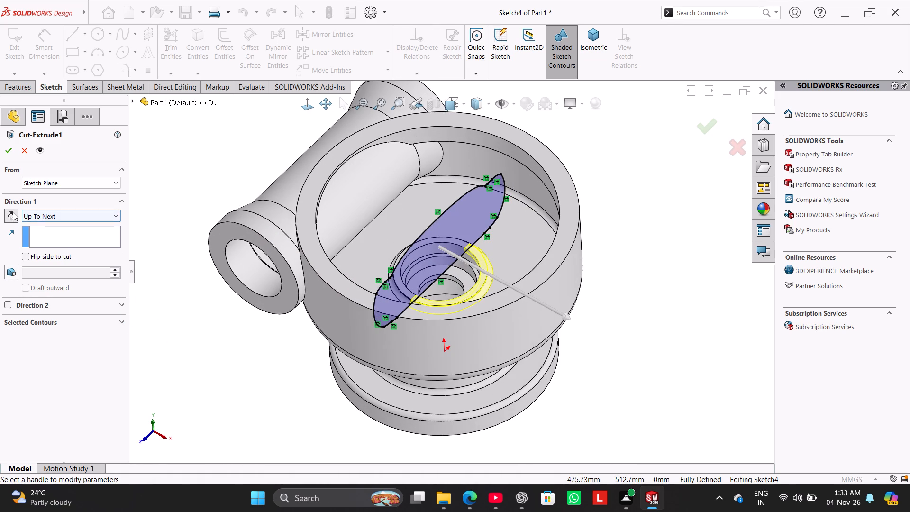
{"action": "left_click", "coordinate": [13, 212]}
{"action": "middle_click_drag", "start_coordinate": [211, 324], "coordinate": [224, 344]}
Start the cut at an Offset of 50 mm from the sketch plane, reversed toward the side tube.
{"action": "left_click", "coordinate": [58, 187]}
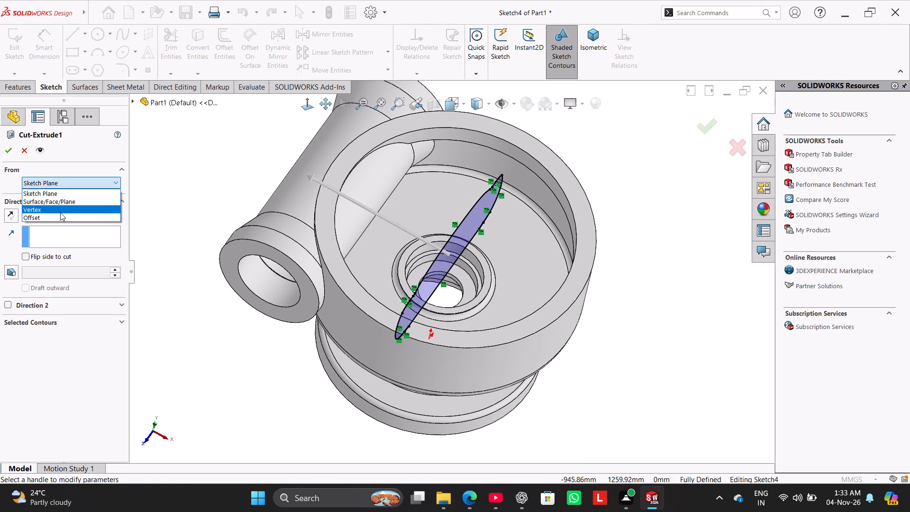
{"action": "left_click", "coordinate": [62, 214]}
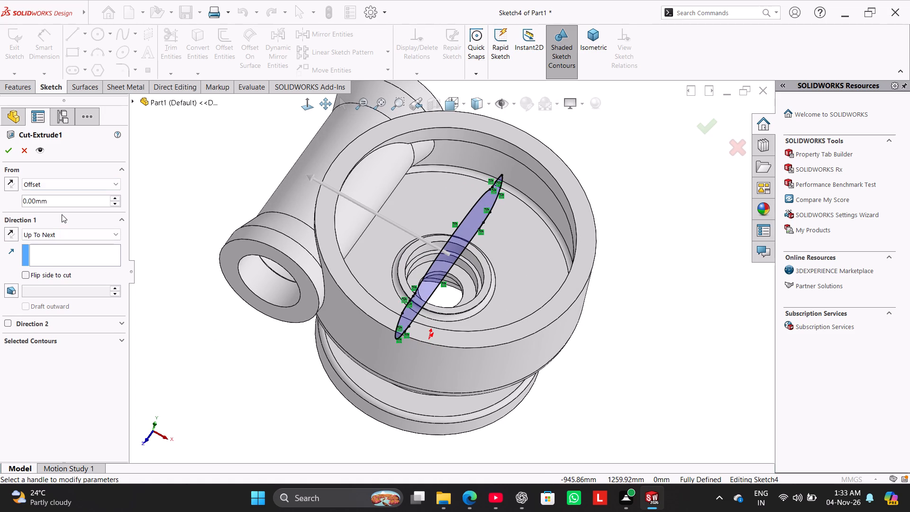
{"action": "double_click", "coordinate": [48, 201]}
{"action": "type", "text": "50"}
{"action": "key", "text": "Return"}
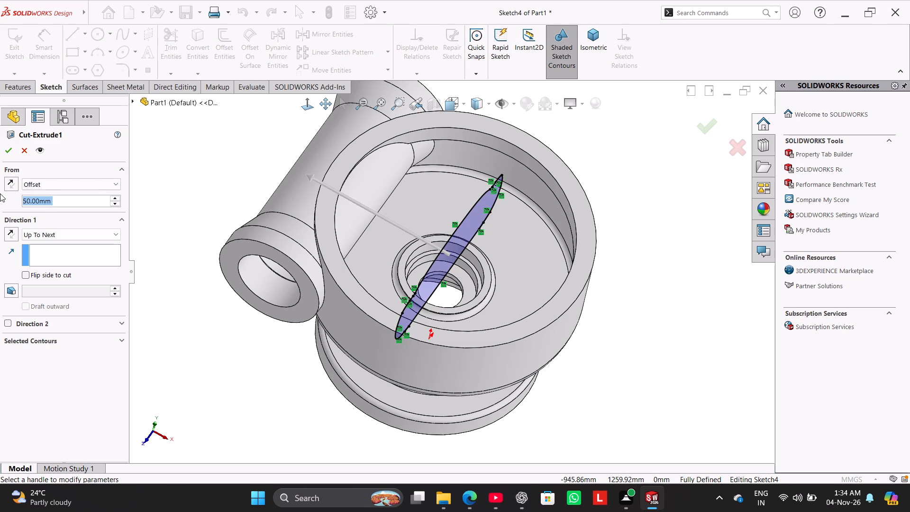
{"action": "left_click", "coordinate": [9, 183]}
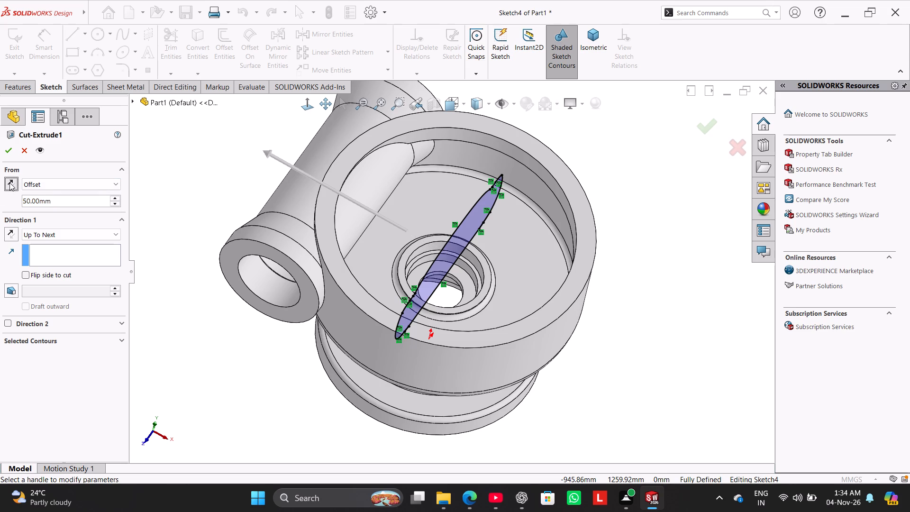
{"action": "left_click", "coordinate": [9, 183]}
{"action": "left_click", "coordinate": [9, 183]}
{"action": "scroll", "coordinate": [146, 292], "scroll_direction": "up", "scroll_amount": 1}
{"action": "middle_click_drag", "start_coordinate": [147, 291], "coordinate": [167, 247]}
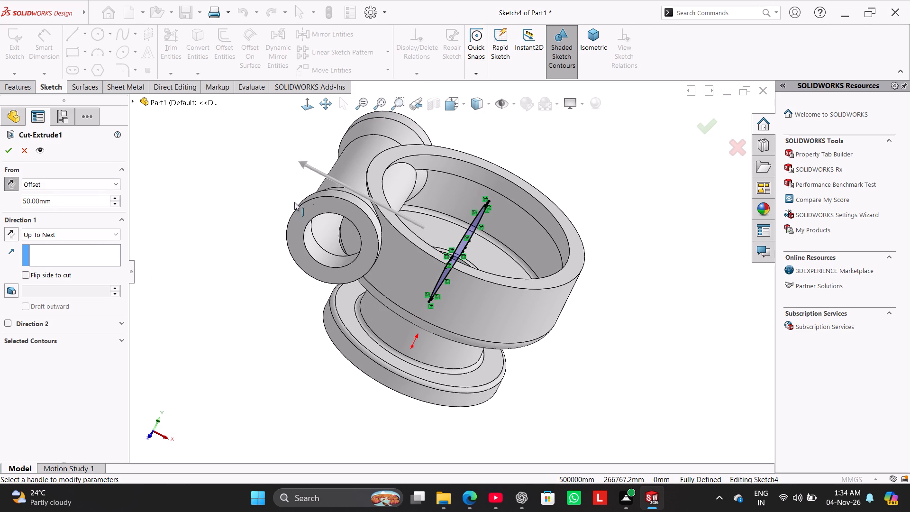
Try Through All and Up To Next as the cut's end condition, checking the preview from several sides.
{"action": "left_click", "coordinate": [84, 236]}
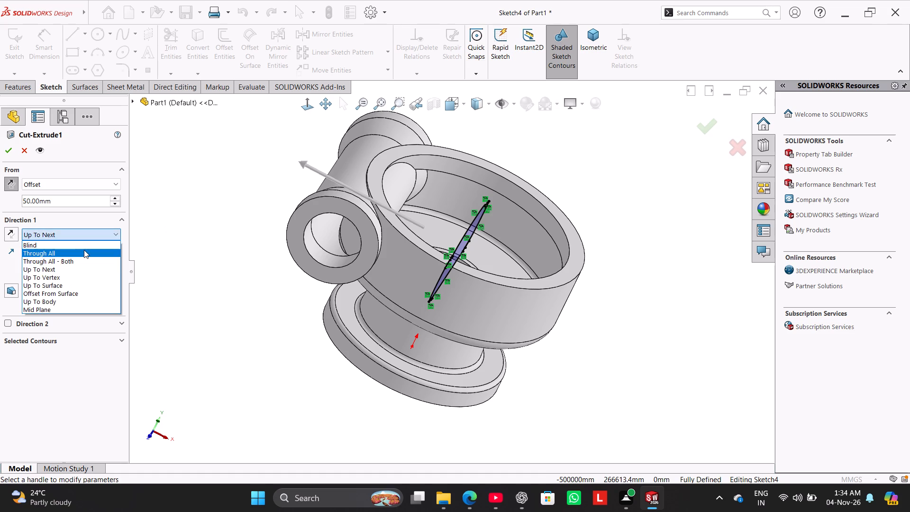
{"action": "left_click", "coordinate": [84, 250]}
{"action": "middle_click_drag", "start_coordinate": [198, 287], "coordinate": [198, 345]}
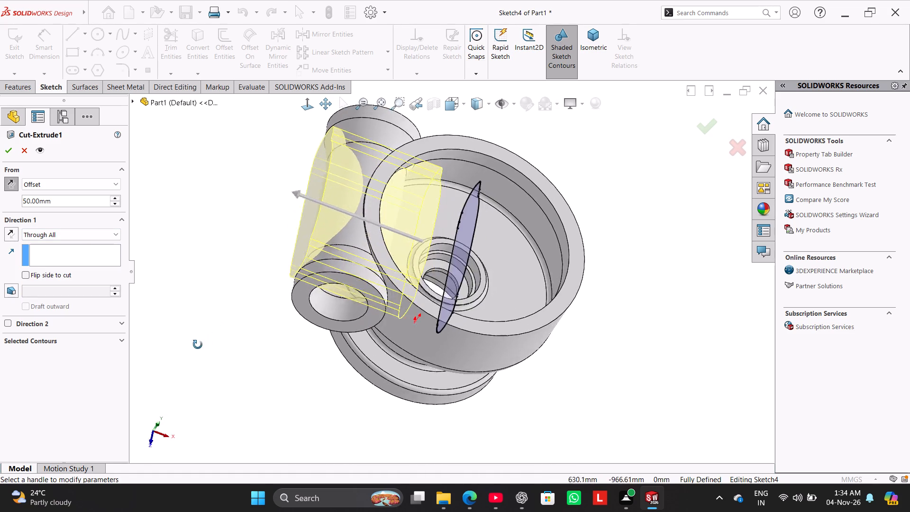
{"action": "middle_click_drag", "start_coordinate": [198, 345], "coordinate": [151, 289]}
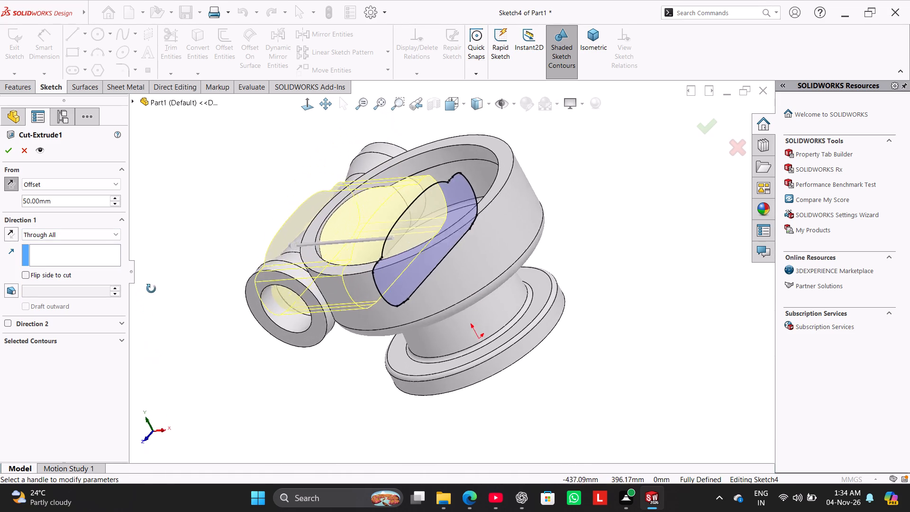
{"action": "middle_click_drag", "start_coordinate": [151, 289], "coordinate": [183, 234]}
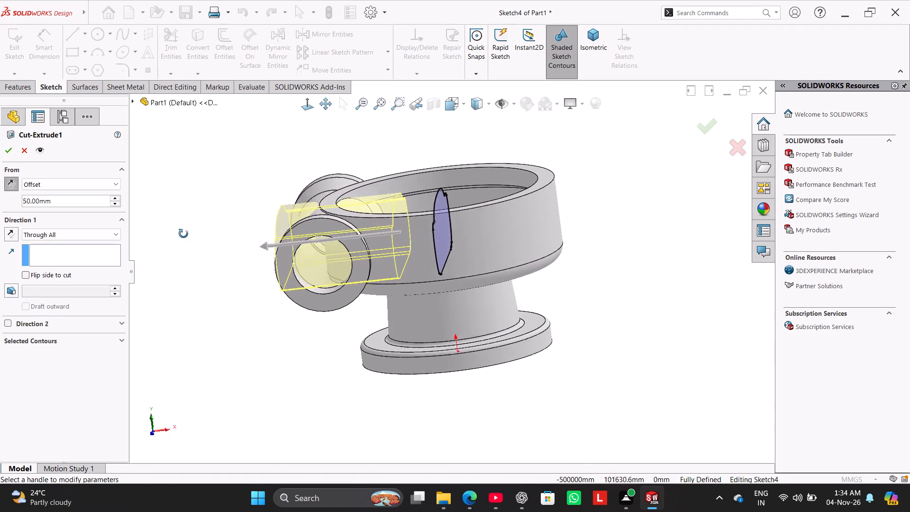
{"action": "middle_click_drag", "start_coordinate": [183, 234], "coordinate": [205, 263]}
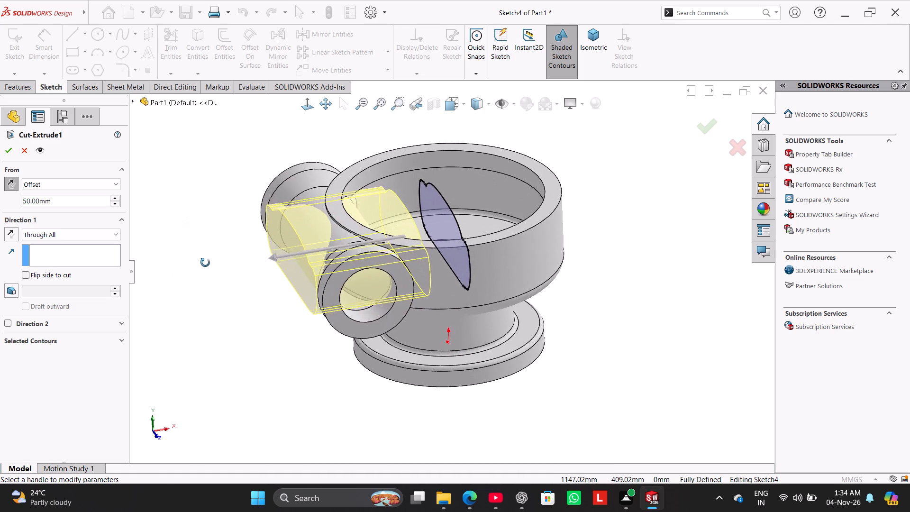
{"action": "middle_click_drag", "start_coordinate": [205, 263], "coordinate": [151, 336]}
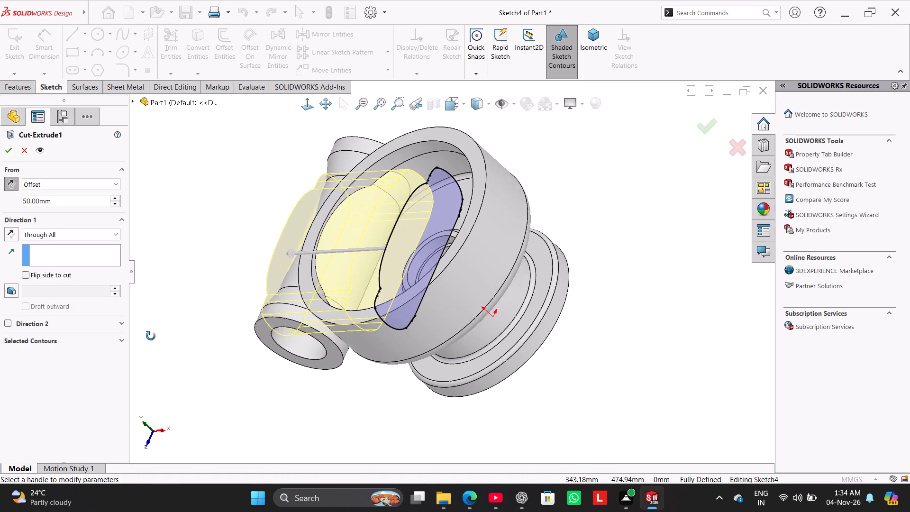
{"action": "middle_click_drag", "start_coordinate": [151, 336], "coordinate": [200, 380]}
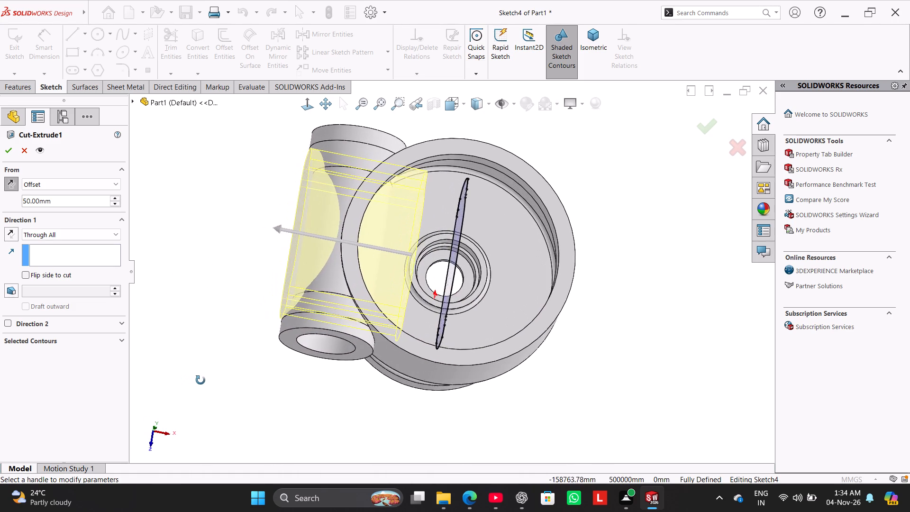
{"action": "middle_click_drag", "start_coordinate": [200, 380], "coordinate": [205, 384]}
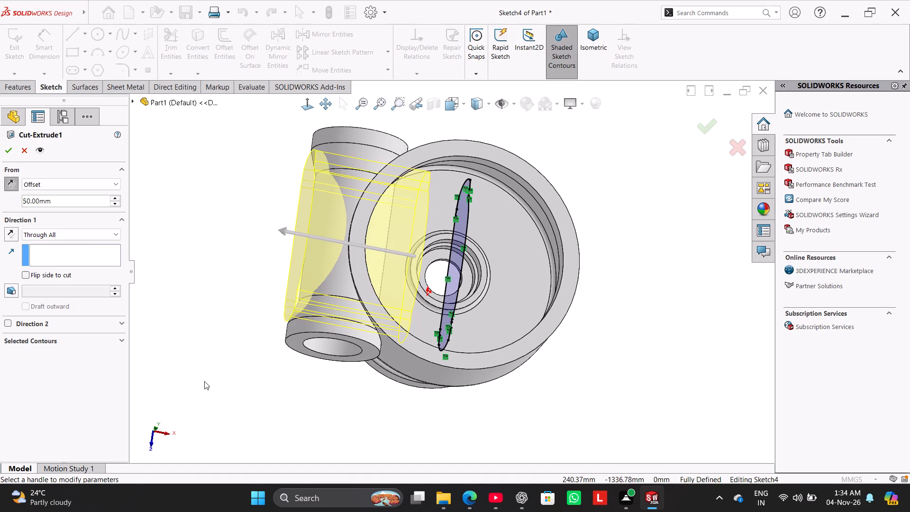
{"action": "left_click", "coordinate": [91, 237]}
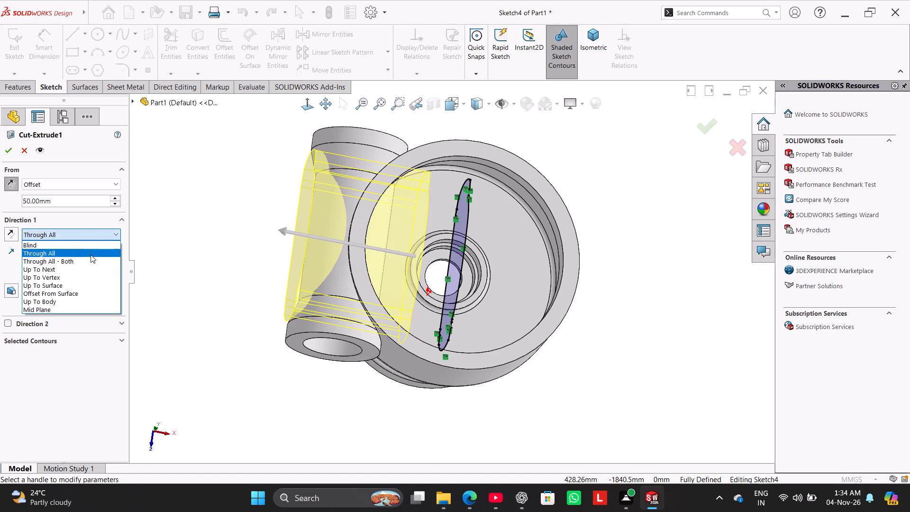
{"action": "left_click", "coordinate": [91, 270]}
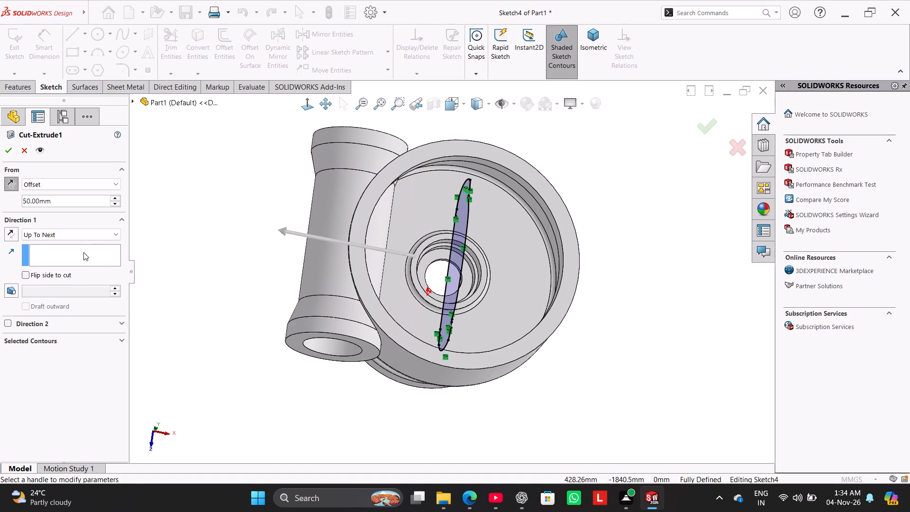
End the cut with Up To Surface at the side tube's cylindrical face inside the bowl and apply the edit.
{"action": "left_click", "coordinate": [77, 235]}
{"action": "left_click", "coordinate": [89, 284]}
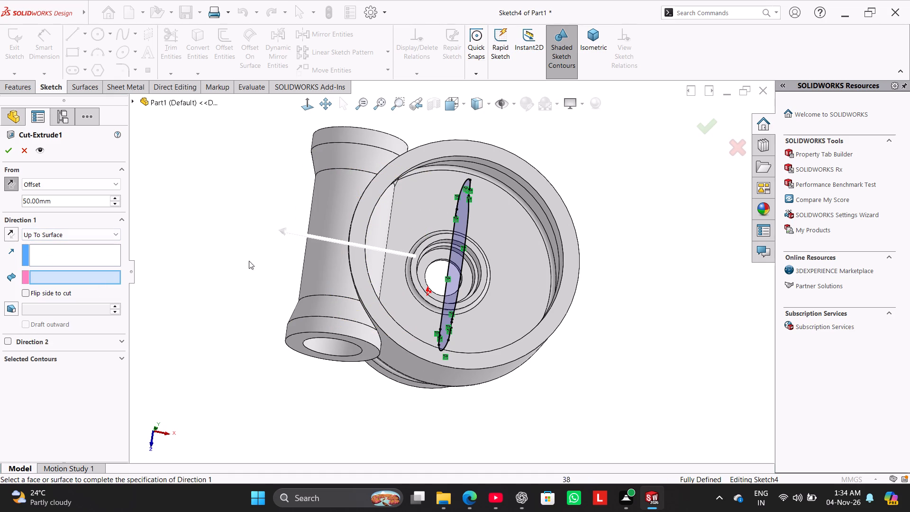
{"action": "left_click", "coordinate": [372, 237]}
{"action": "middle_click_drag", "start_coordinate": [250, 279], "coordinate": [223, 229]}
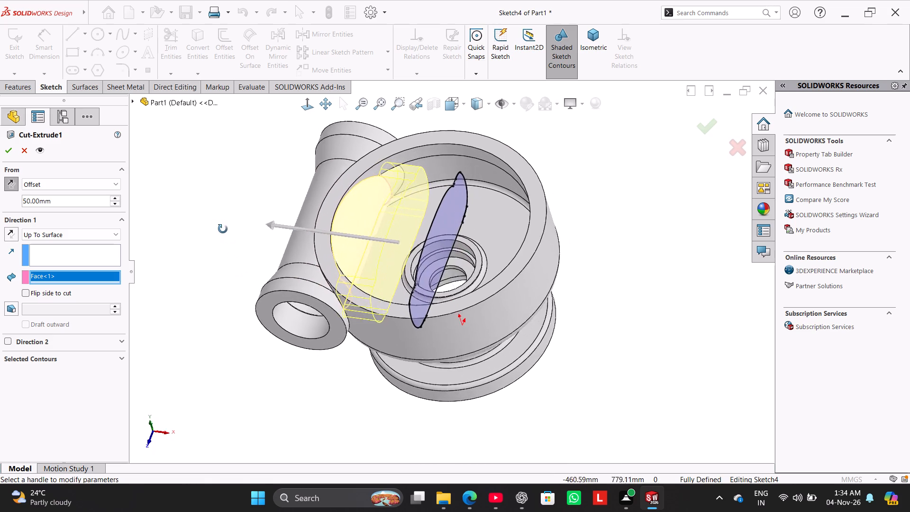
{"action": "middle_click_drag", "start_coordinate": [223, 229], "coordinate": [208, 178]}
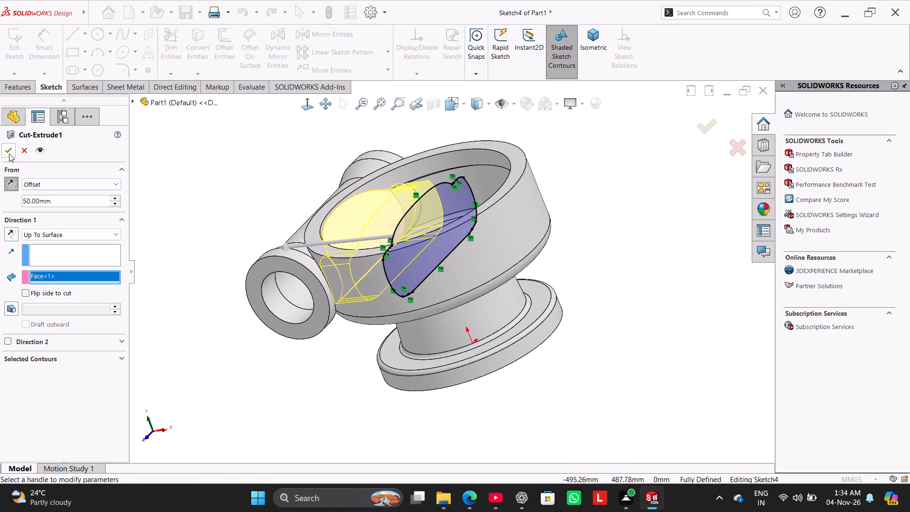
{"action": "left_click", "coordinate": [9, 154]}
{"action": "middle_click_drag", "start_coordinate": [210, 219], "coordinate": [146, 299]}
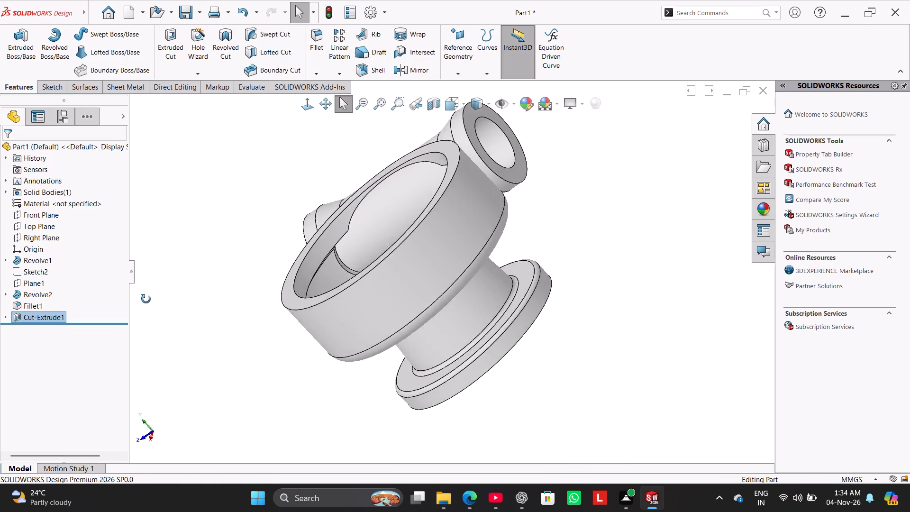
{"action": "middle_click_drag", "start_coordinate": [146, 299], "coordinate": [258, 219]}
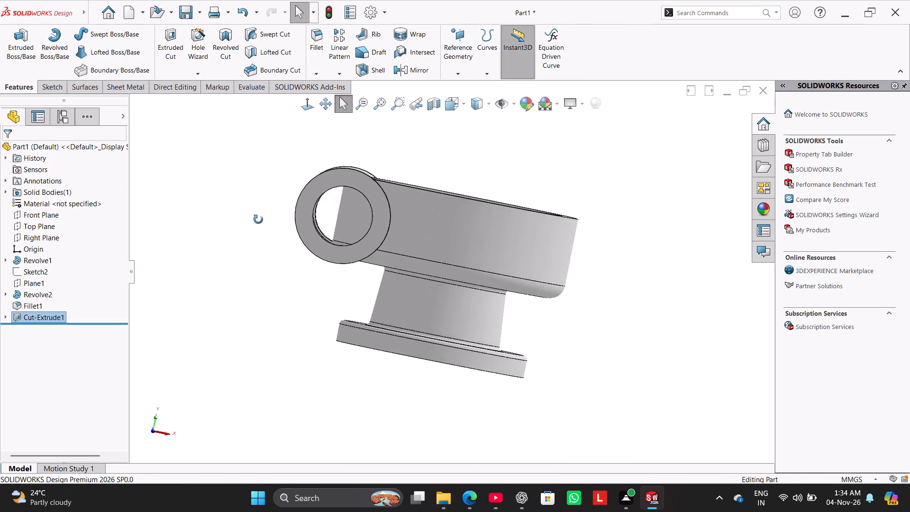
Edit Cut-Extrude1 to replace its Up To Surface end face with the side tube's inner bore face.
{"action": "middle_click_drag", "start_coordinate": [258, 219], "coordinate": [193, 236]}
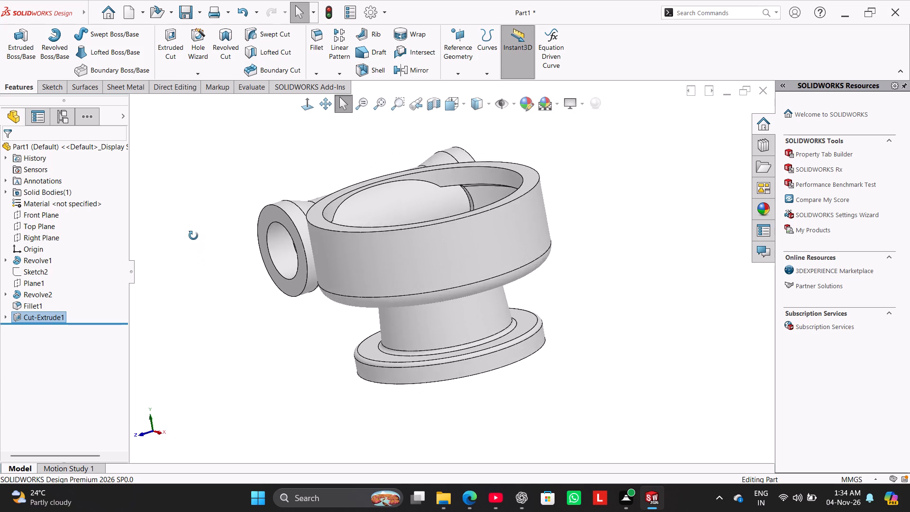
{"action": "middle_click_drag", "start_coordinate": [193, 236], "coordinate": [169, 264]}
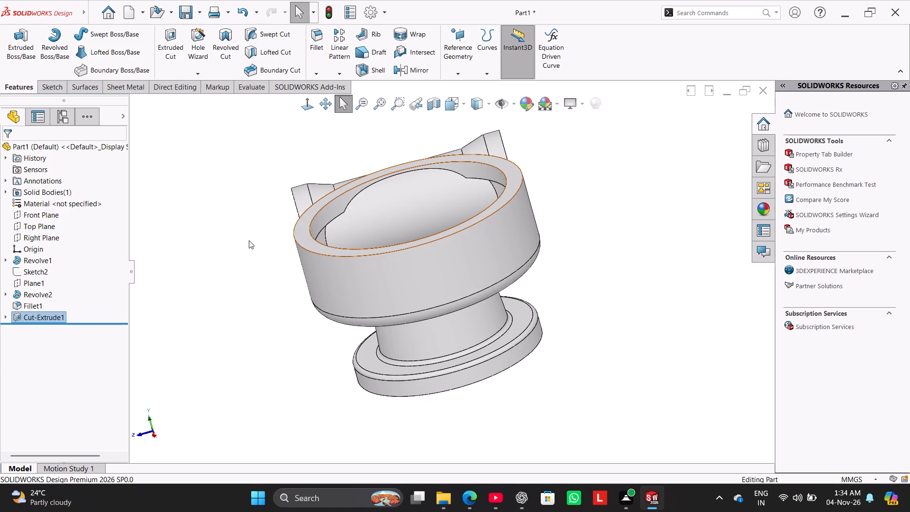
{"action": "middle_click_drag", "start_coordinate": [249, 241], "coordinate": [347, 199]}
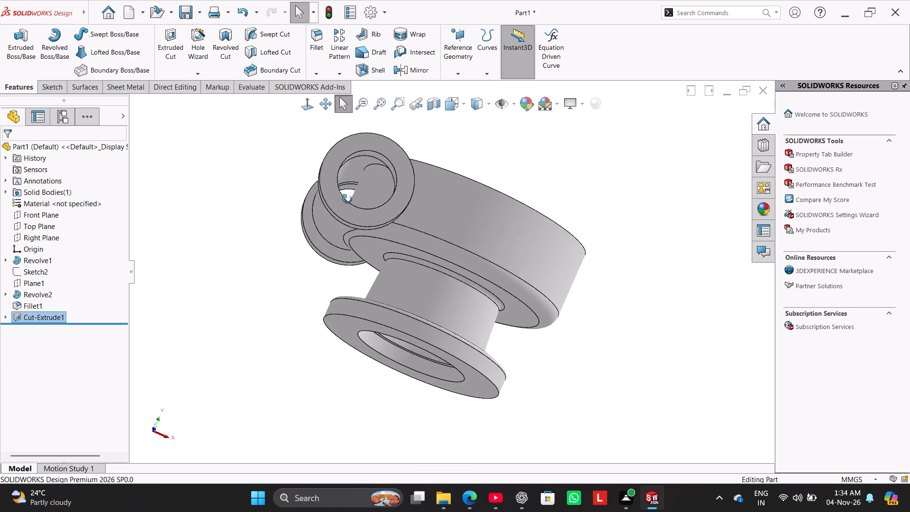
{"action": "middle_click_drag", "start_coordinate": [347, 199], "coordinate": [327, 249]}
{"action": "right_click", "coordinate": [62, 316]}
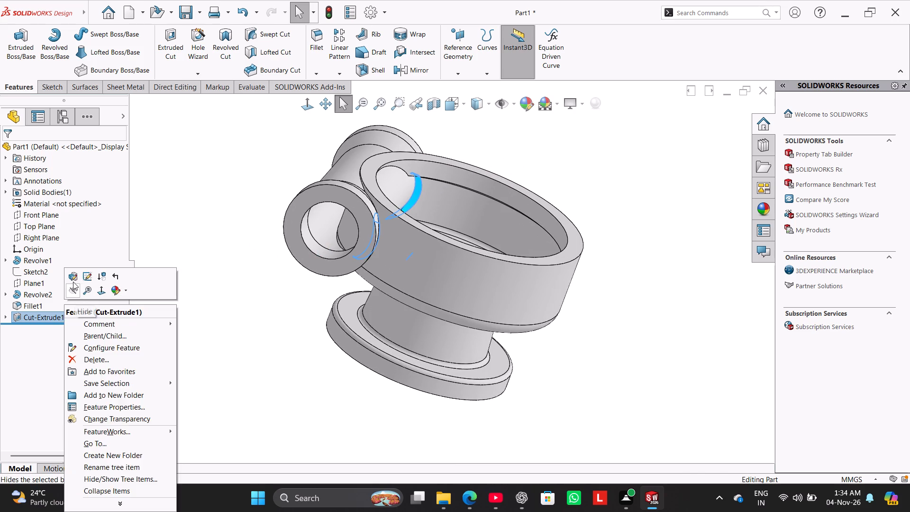
{"action": "left_click", "coordinate": [73, 280]}
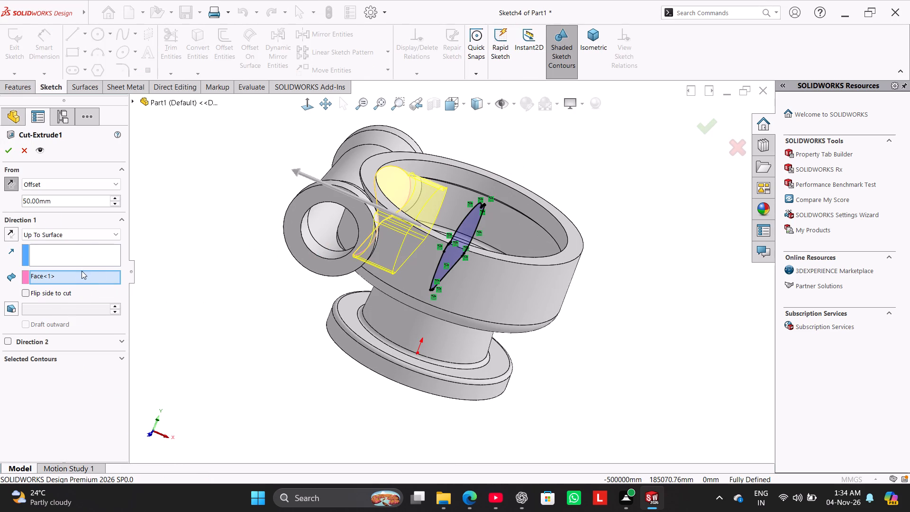
{"action": "right_click", "coordinate": [85, 276]}
{"action": "left_click", "coordinate": [99, 281]}
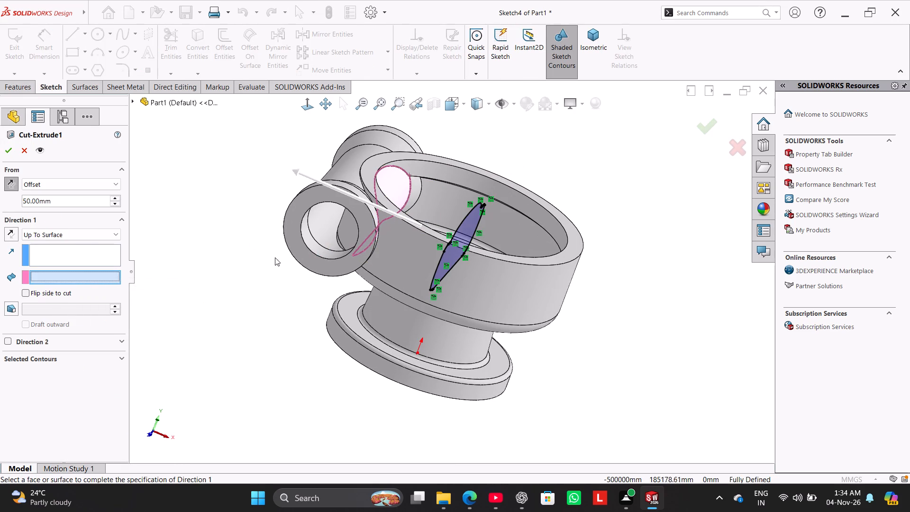
{"action": "left_click", "coordinate": [348, 225]}
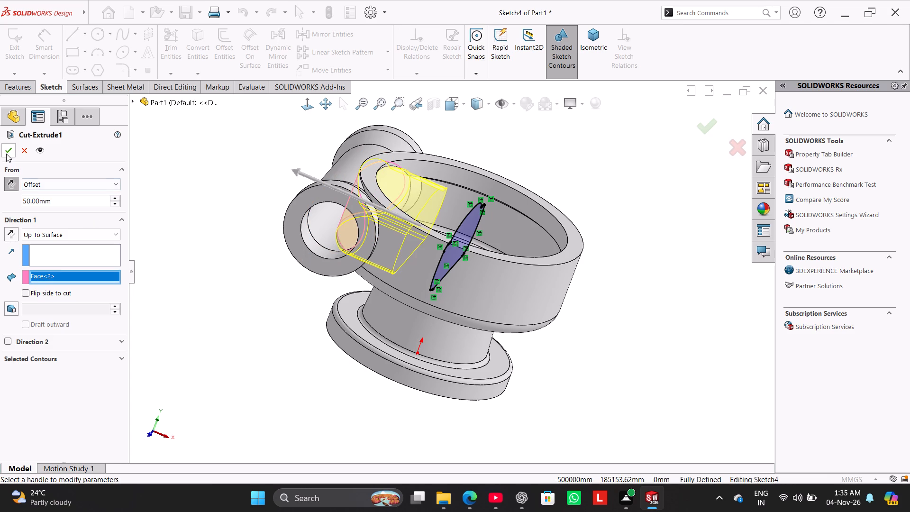
{"action": "left_click", "coordinate": [6, 154]}
Check the cut inside the bowl and around the side tube, and open Cut-Extrude1 for editing again.
{"action": "middle_click_drag", "start_coordinate": [218, 252], "coordinate": [215, 277]}
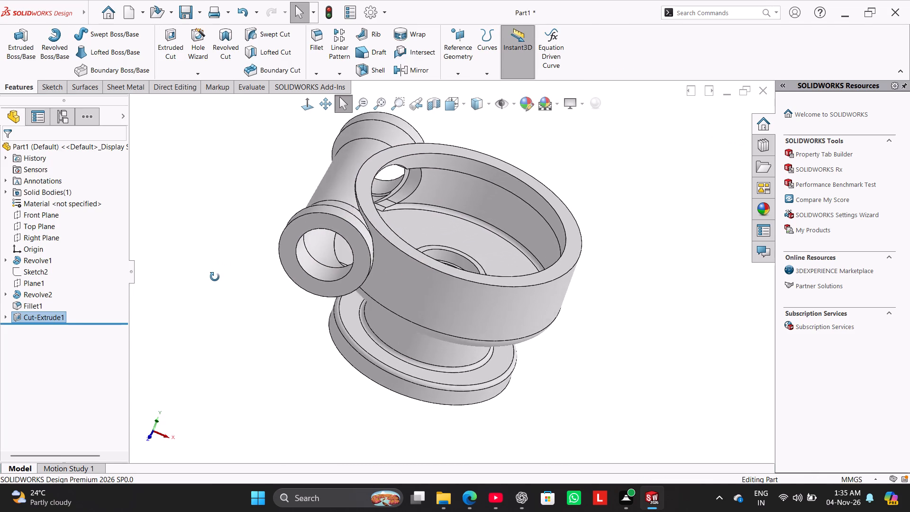
{"action": "middle_click_drag", "start_coordinate": [215, 277], "coordinate": [203, 272]}
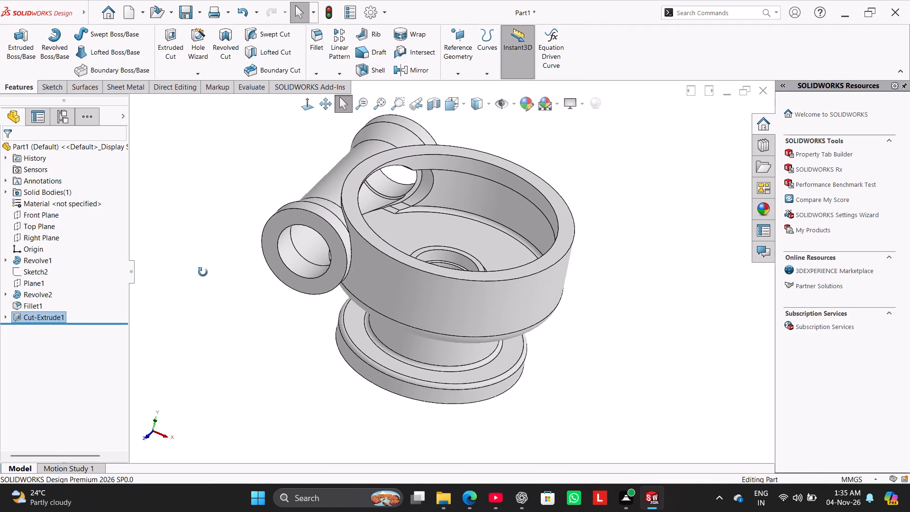
{"action": "middle_click_drag", "start_coordinate": [203, 272], "coordinate": [186, 273]}
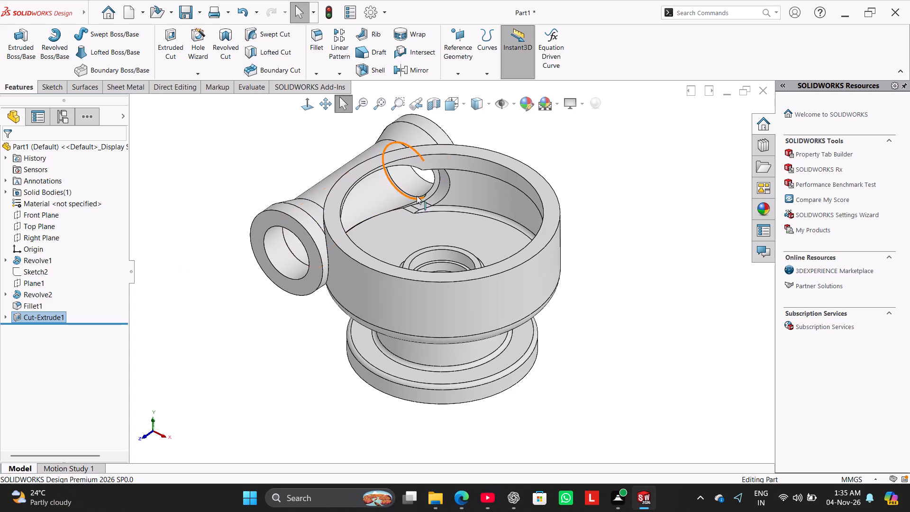
{"action": "middle_click_drag", "start_coordinate": [545, 147], "coordinate": [576, 141]}
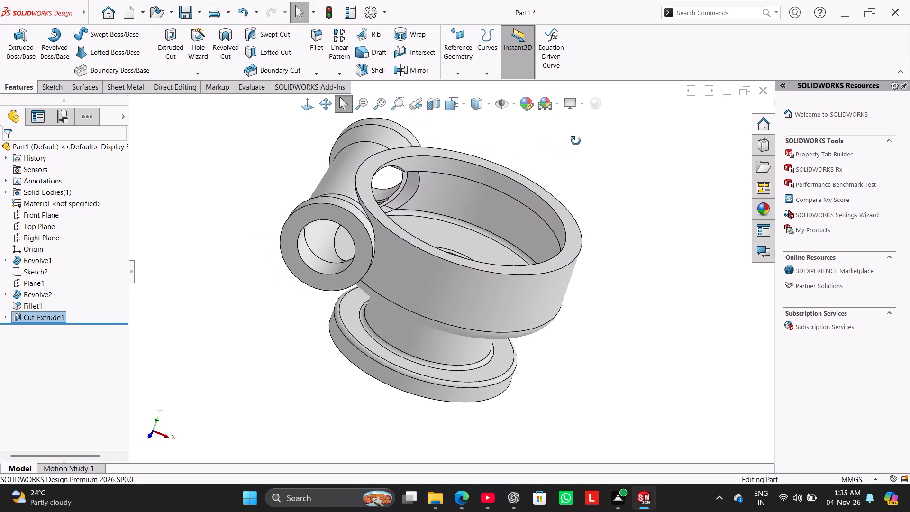
{"action": "middle_click_drag", "start_coordinate": [576, 141], "coordinate": [465, 202]}
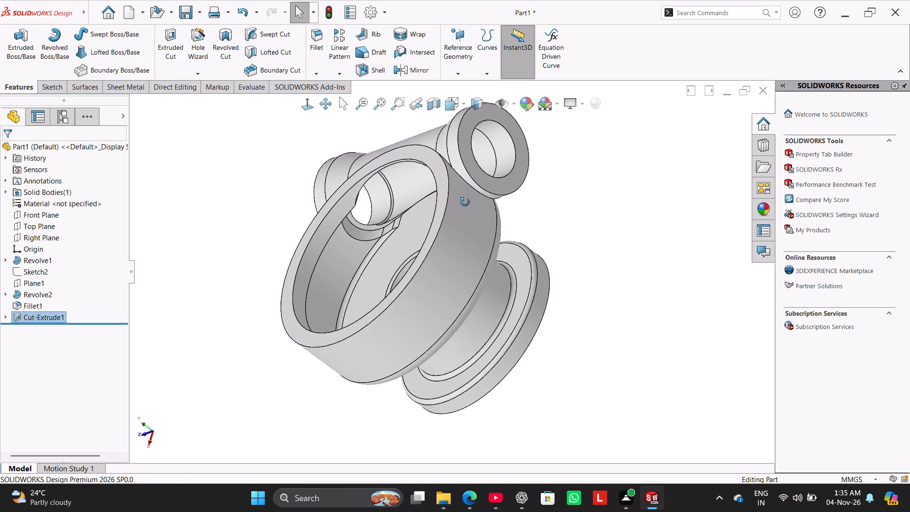
{"action": "middle_click_drag", "start_coordinate": [465, 202], "coordinate": [518, 208]}
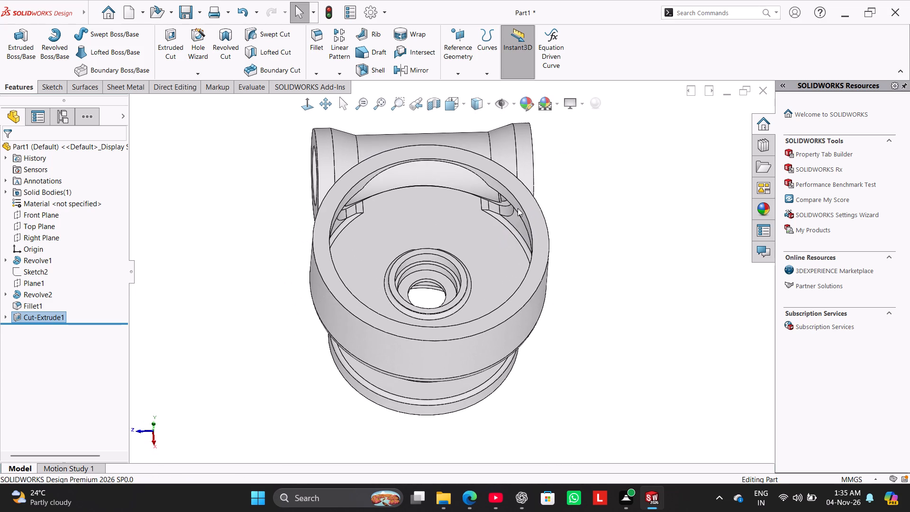
{"action": "right_click", "coordinate": [56, 316]}
{"action": "left_click", "coordinate": [68, 276]}
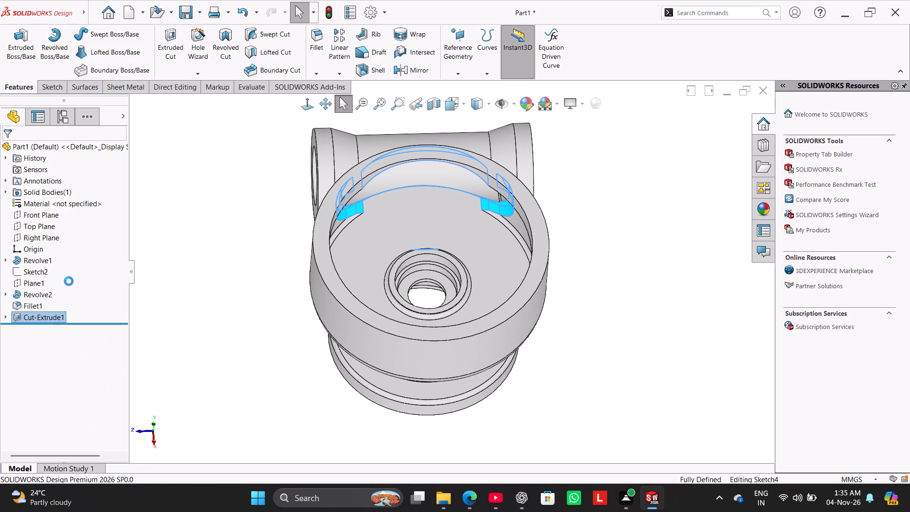
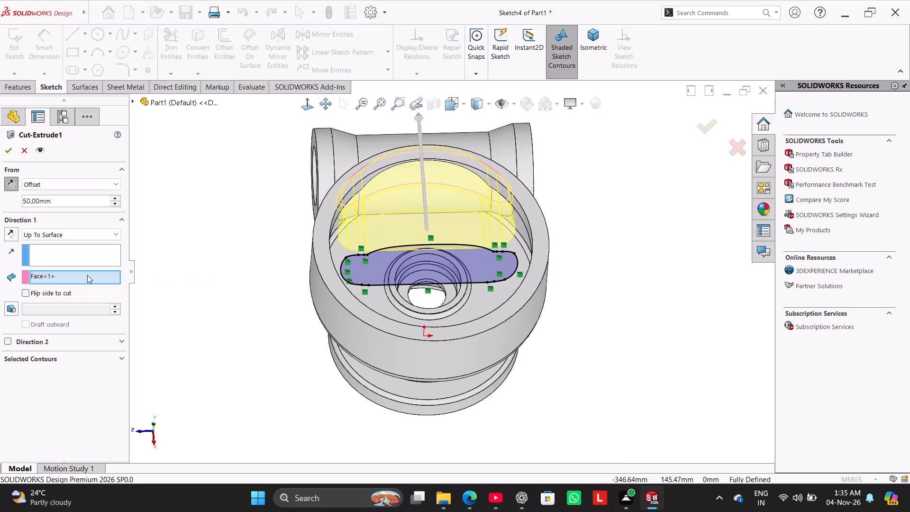
Replace Cut-Extrude1's Up To Surface end face with the side tube's outer cylindrical face inside the bowl and apply the edit.
{"action": "right_click", "coordinate": [87, 275]}
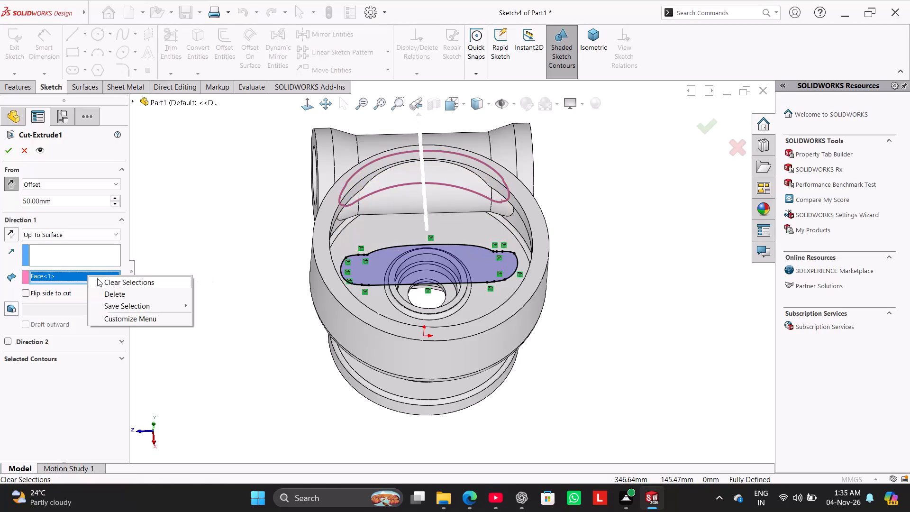
{"action": "left_click", "coordinate": [100, 281]}
{"action": "left_click", "coordinate": [374, 197]}
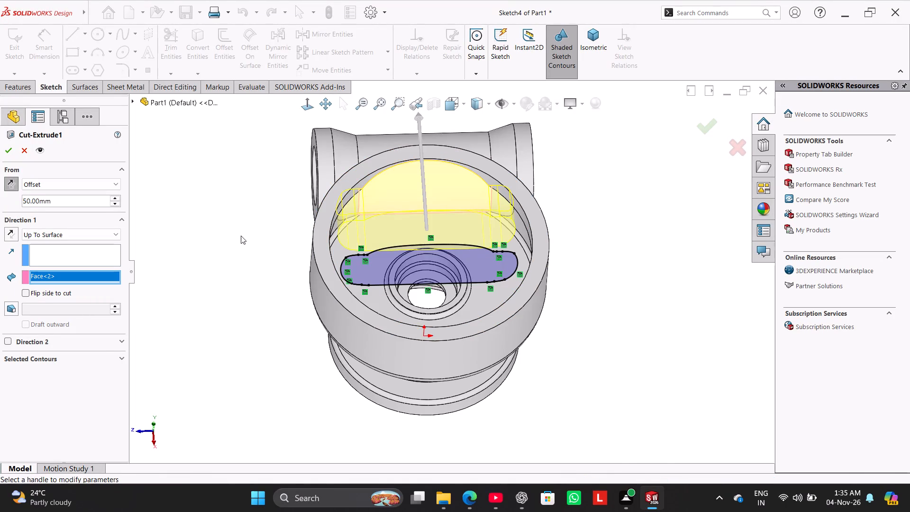
{"action": "middle_click_drag", "start_coordinate": [240, 234], "coordinate": [247, 187]}
{"action": "left_click", "coordinate": [7, 153]}
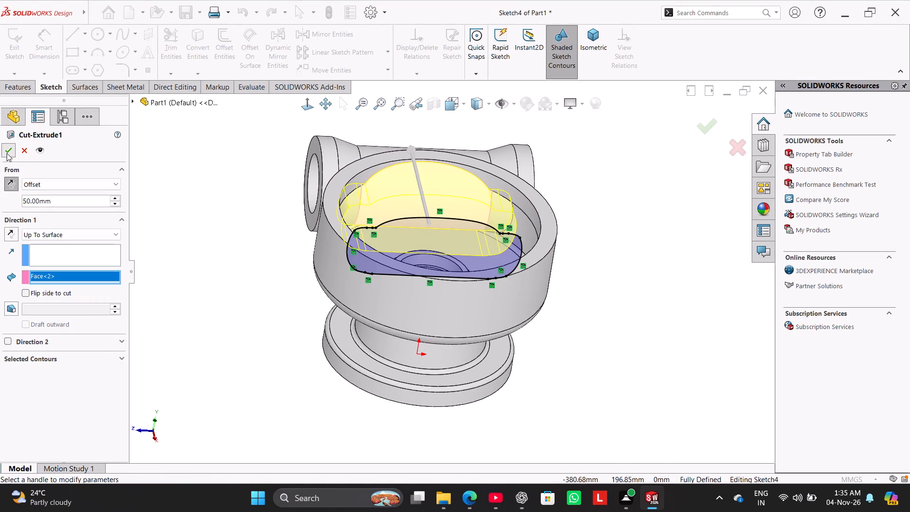
Examine the side tube inside the bowl and through its bore from several angles, checking the tube and bowl wall faces.
{"action": "middle_click_drag", "start_coordinate": [194, 258], "coordinate": [207, 235]}
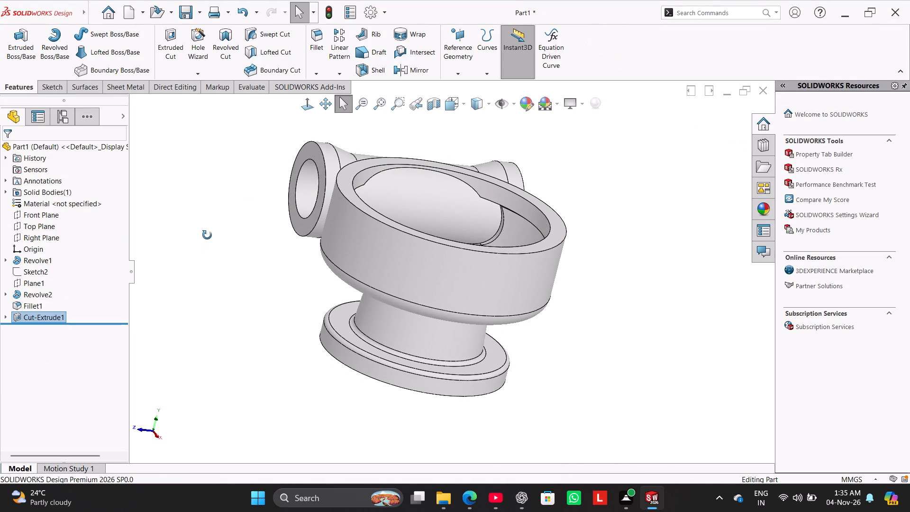
{"action": "middle_click_drag", "start_coordinate": [207, 235], "coordinate": [242, 301]}
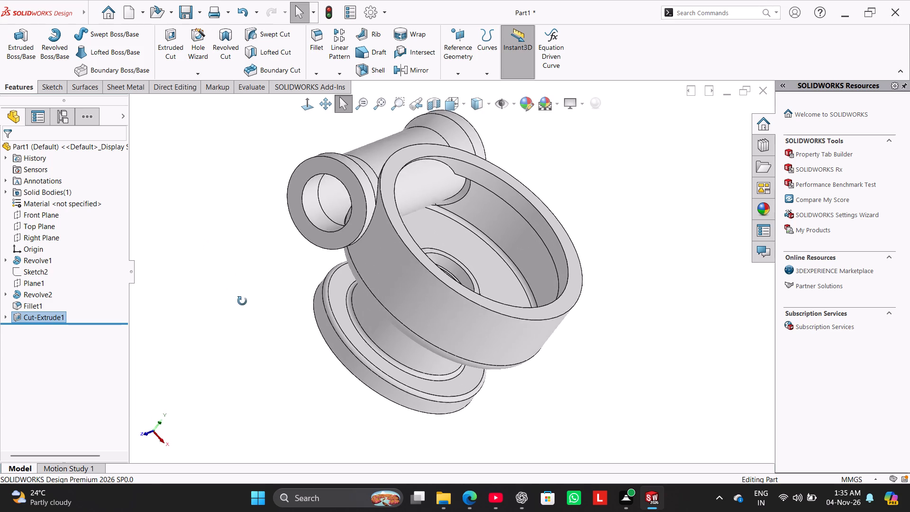
{"action": "middle_click_drag", "start_coordinate": [242, 301], "coordinate": [210, 242]}
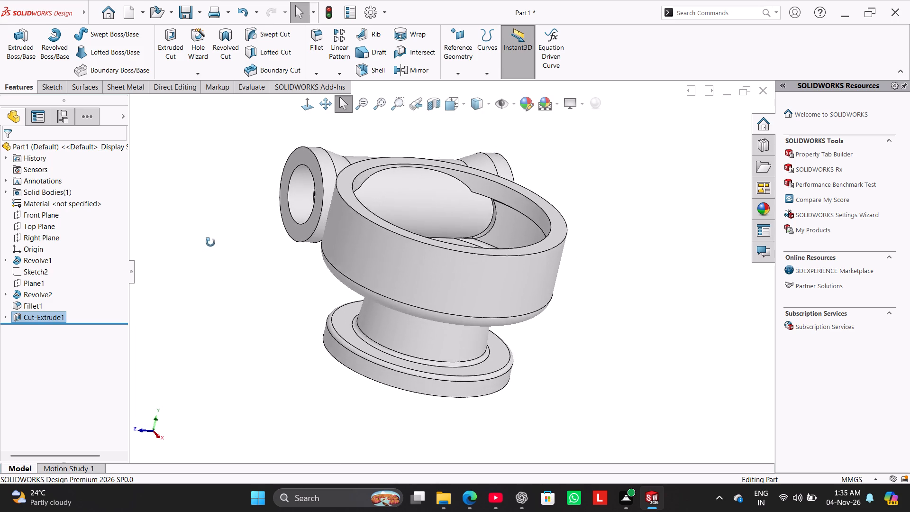
{"action": "middle_click_drag", "start_coordinate": [210, 242], "coordinate": [252, 247]}
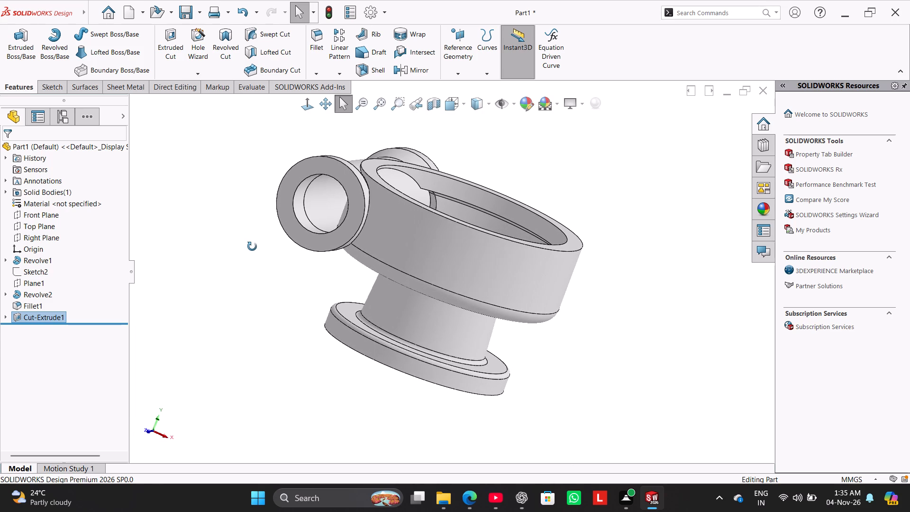
{"action": "middle_click_drag", "start_coordinate": [252, 247], "coordinate": [255, 271]}
{"action": "right_click_drag", "start_coordinate": [246, 307], "coordinate": [376, 238]}
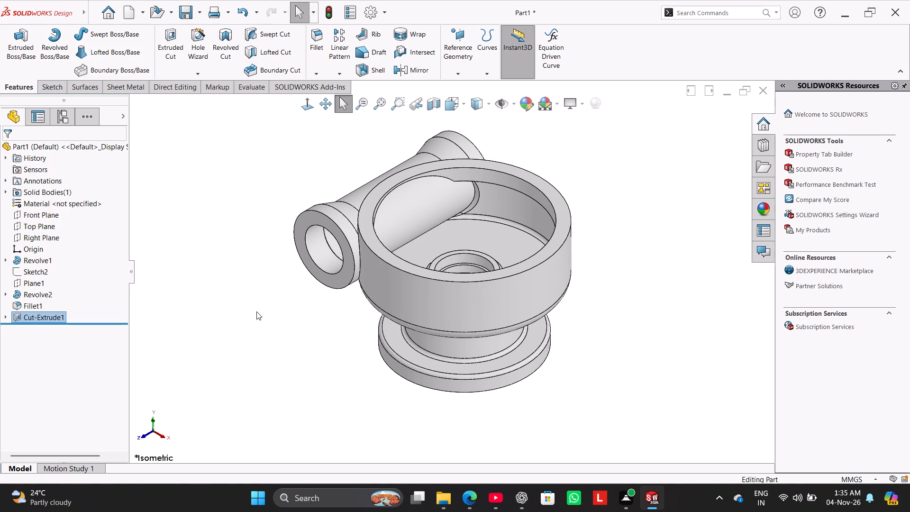
{"action": "middle_click_drag", "start_coordinate": [256, 314], "coordinate": [268, 320]}
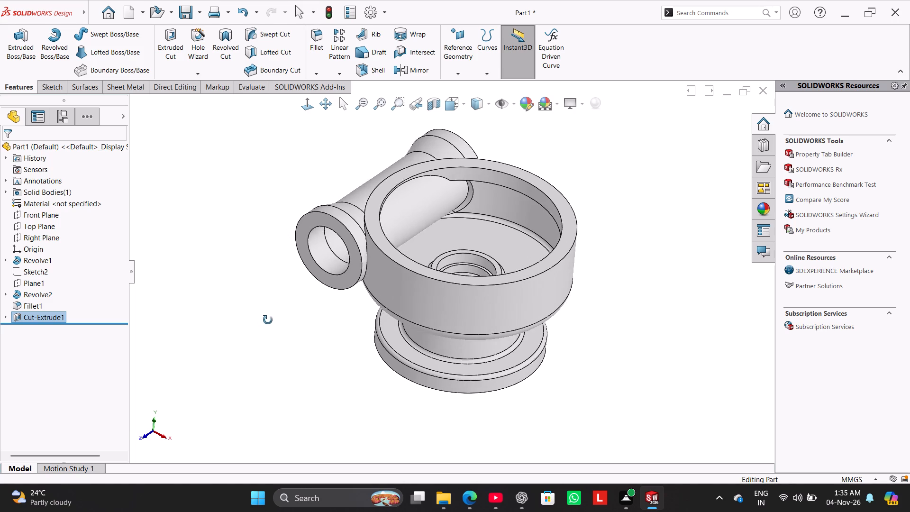
{"action": "middle_click_drag", "start_coordinate": [268, 320], "coordinate": [257, 306]}
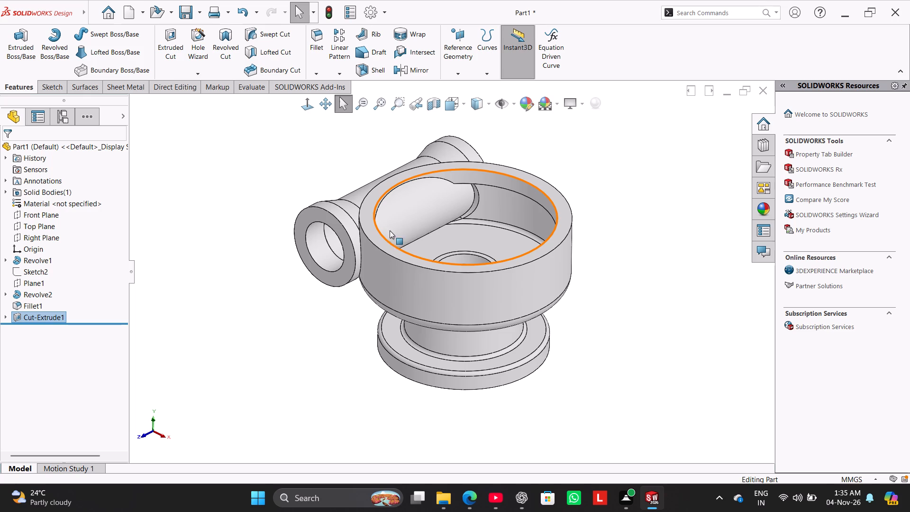
{"action": "left_click", "coordinate": [398, 215]}
{"action": "middle_click_drag", "start_coordinate": [272, 284], "coordinate": [297, 269]}
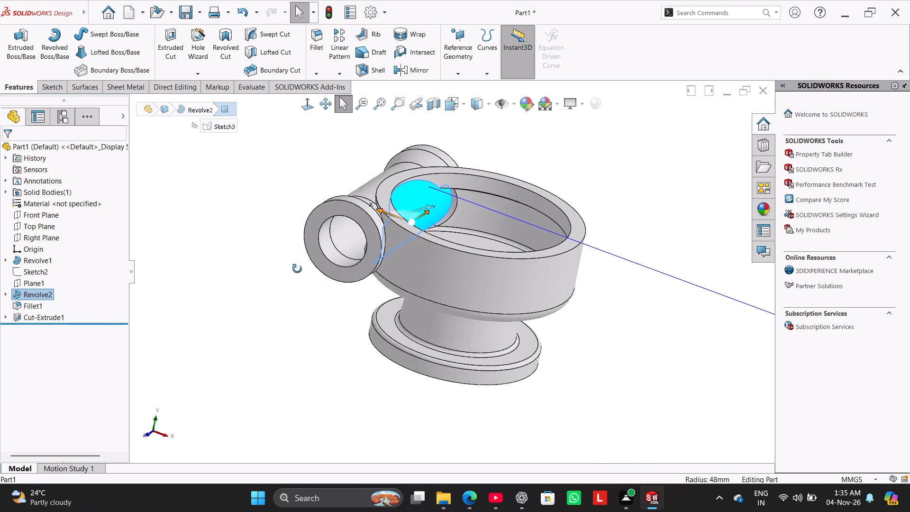
{"action": "middle_click_drag", "start_coordinate": [297, 269], "coordinate": [194, 279]}
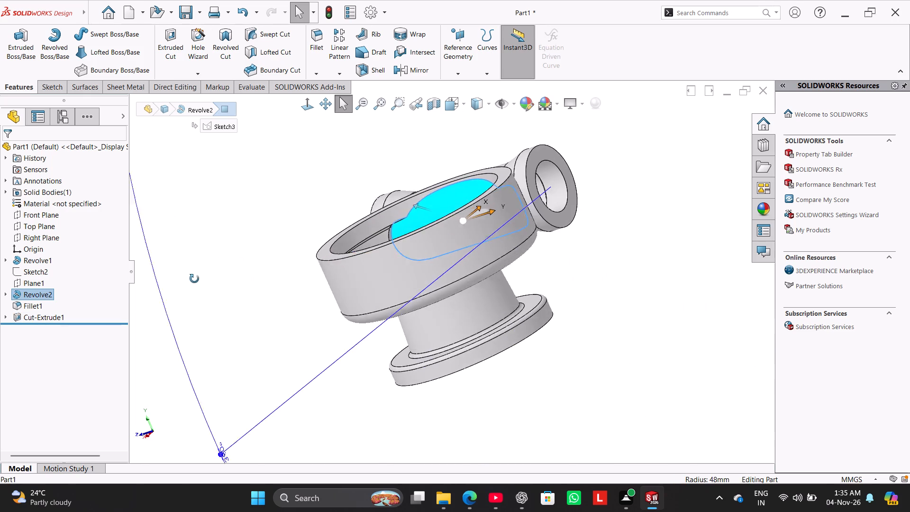
{"action": "middle_click_drag", "start_coordinate": [194, 279], "coordinate": [258, 288]}
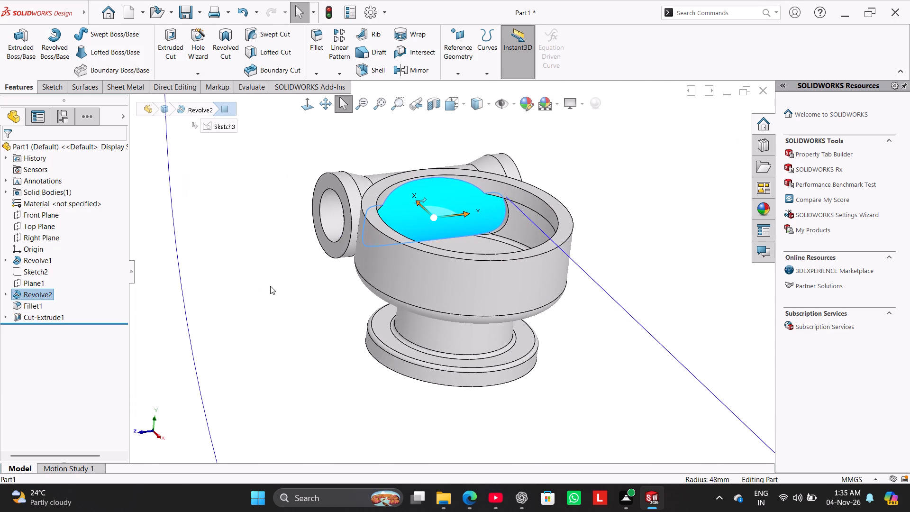
{"action": "left_click", "coordinate": [264, 288]}
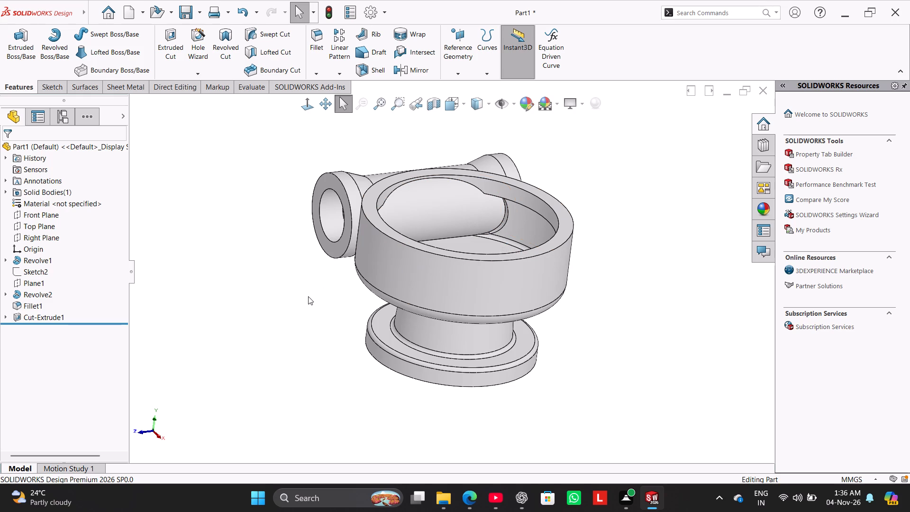
{"action": "middle_click_drag", "start_coordinate": [307, 302], "coordinate": [285, 323]}
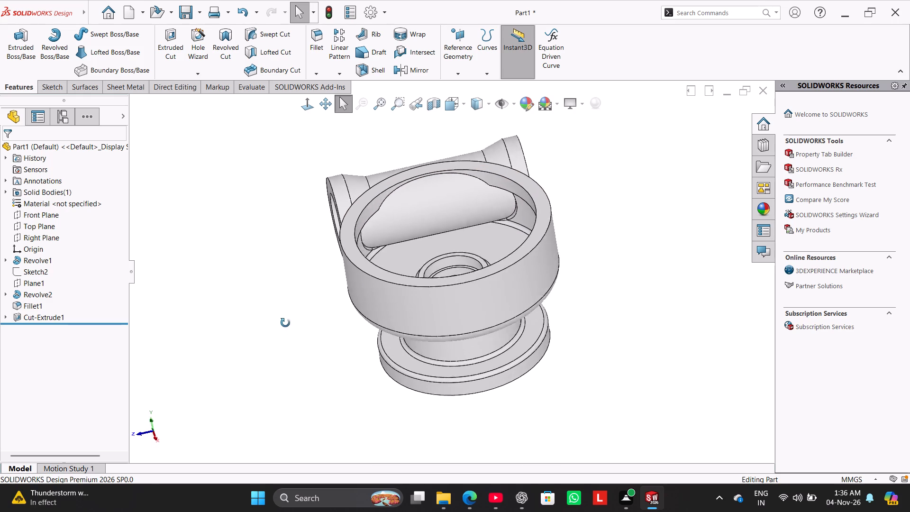
{"action": "middle_click_drag", "start_coordinate": [285, 323], "coordinate": [376, 221]}
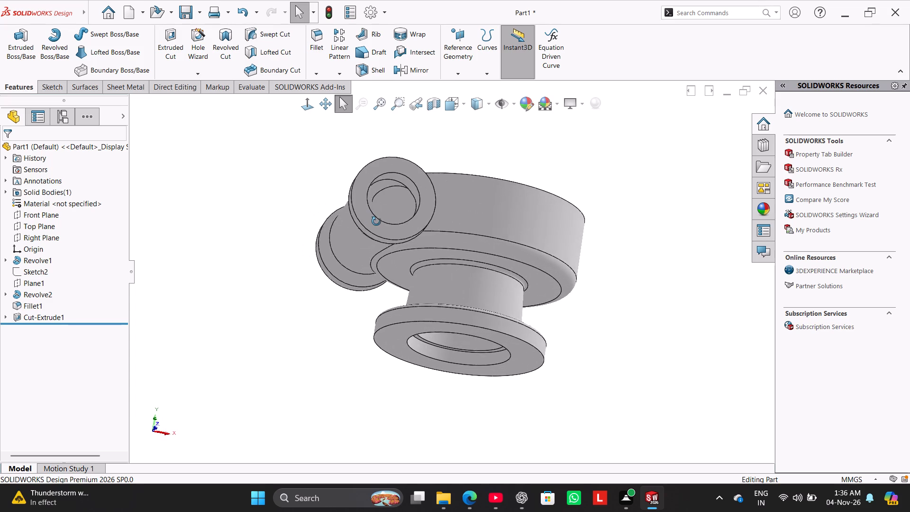
{"action": "middle_click_drag", "start_coordinate": [376, 221], "coordinate": [374, 269]}
{"action": "left_click", "coordinate": [392, 239]}
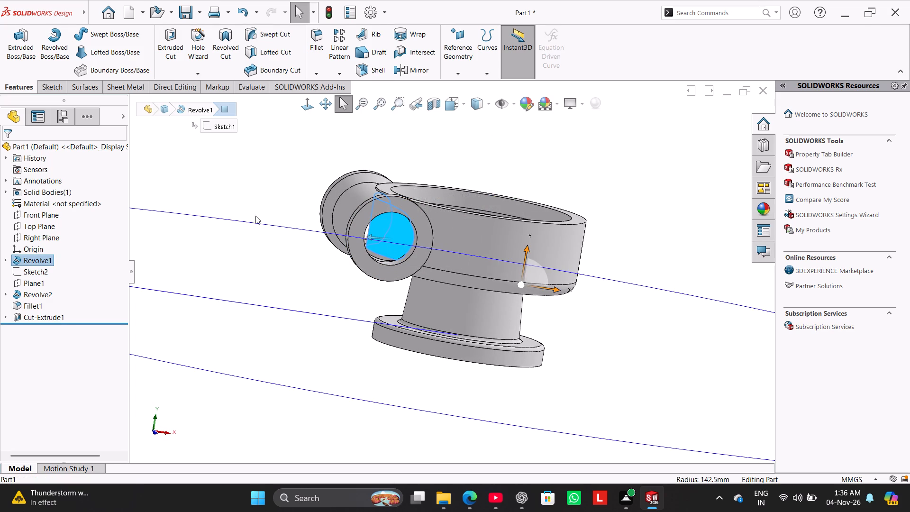
{"action": "left_click", "coordinate": [165, 165]}
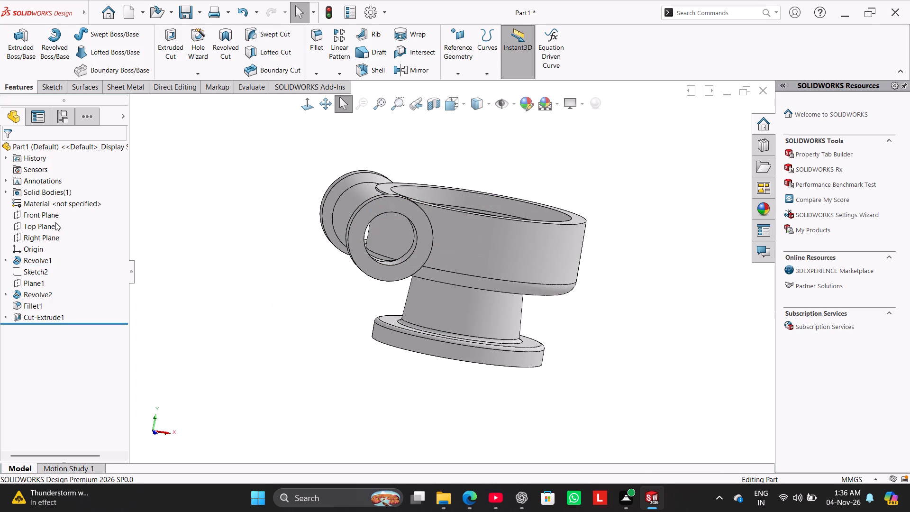
Start a sketch on the Right Plane and convert the bowl wall face inside the side tube's bore into sketch entities.
{"action": "left_click", "coordinate": [53, 234]}
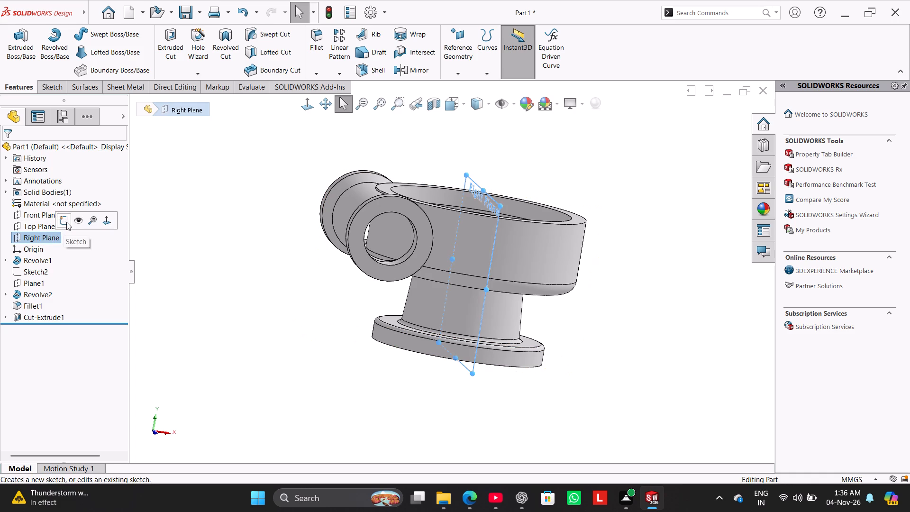
{"action": "left_click", "coordinate": [66, 220]}
{"action": "middle_click_drag", "start_coordinate": [164, 277], "coordinate": [277, 306]}
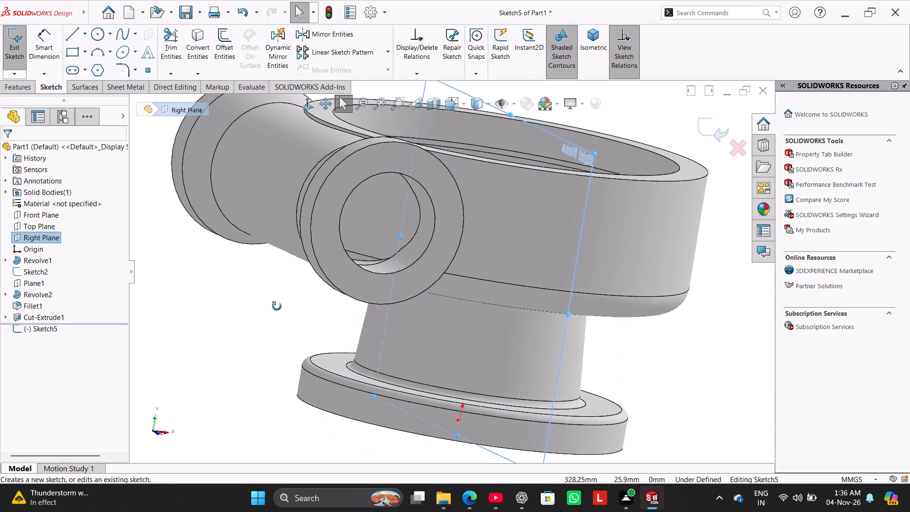
{"action": "middle_click_drag", "start_coordinate": [277, 306], "coordinate": [271, 302]}
{"action": "left_click", "coordinate": [197, 41]}
{"action": "left_click", "coordinate": [347, 201]}
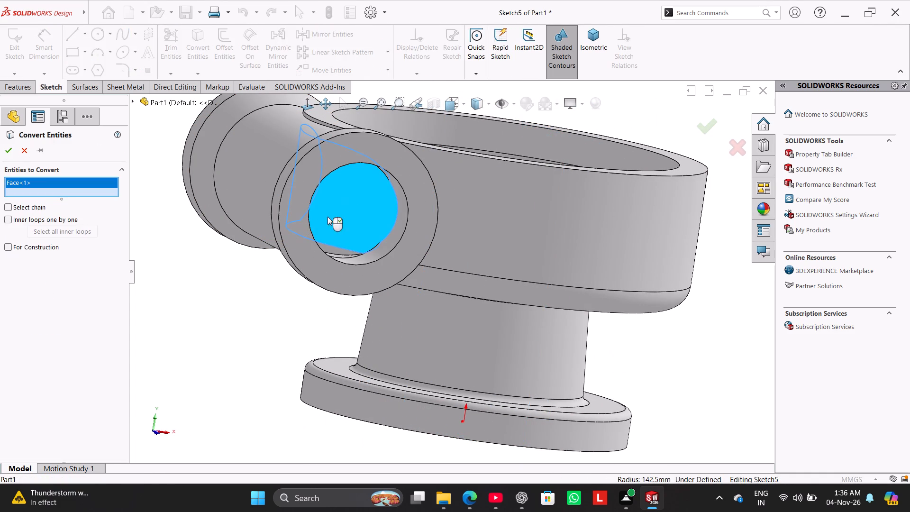
{"action": "left_click", "coordinate": [11, 151]}
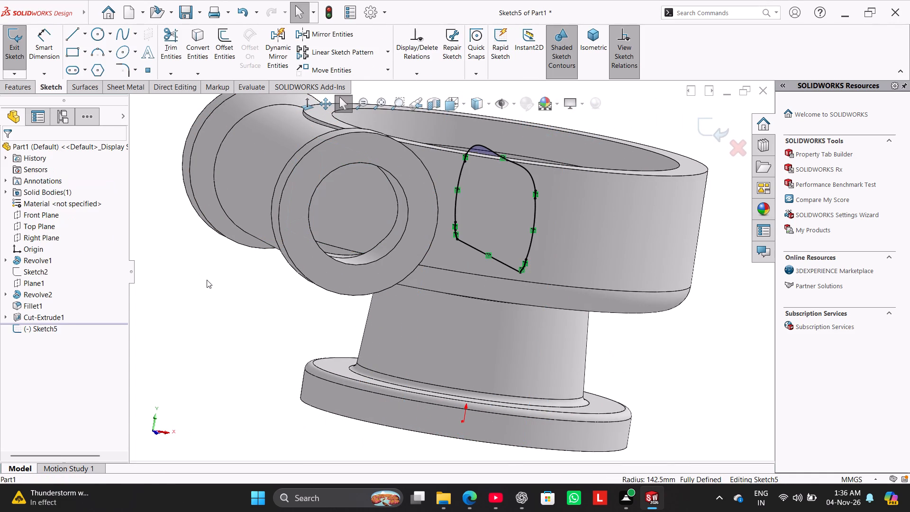
Extrude-cut the converted profile from the sketch plane, using Up To Surface at the side tube's outer face inside the bowl.
{"action": "middle_click_drag", "start_coordinate": [207, 289], "coordinate": [137, 336]}
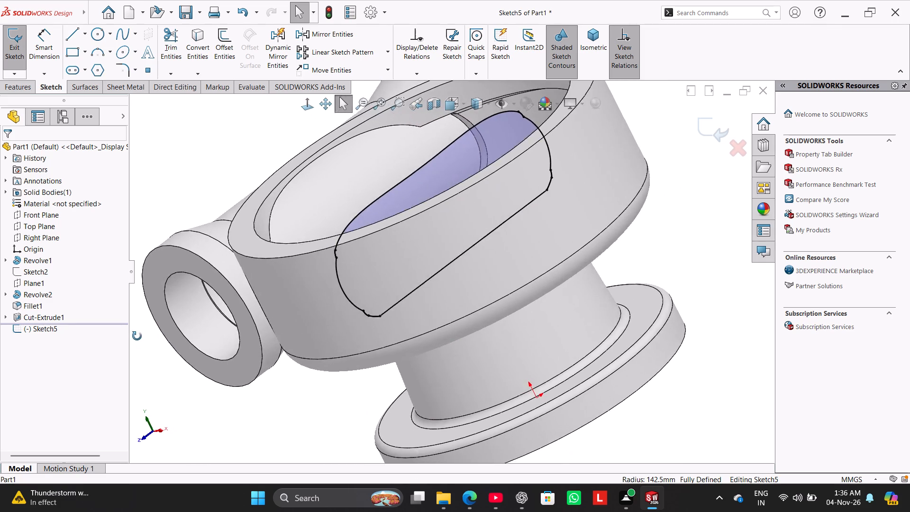
{"action": "middle_click_drag", "start_coordinate": [137, 336], "coordinate": [153, 351]}
{"action": "scroll", "coordinate": [189, 350], "scroll_direction": "up", "scroll_amount": 3}
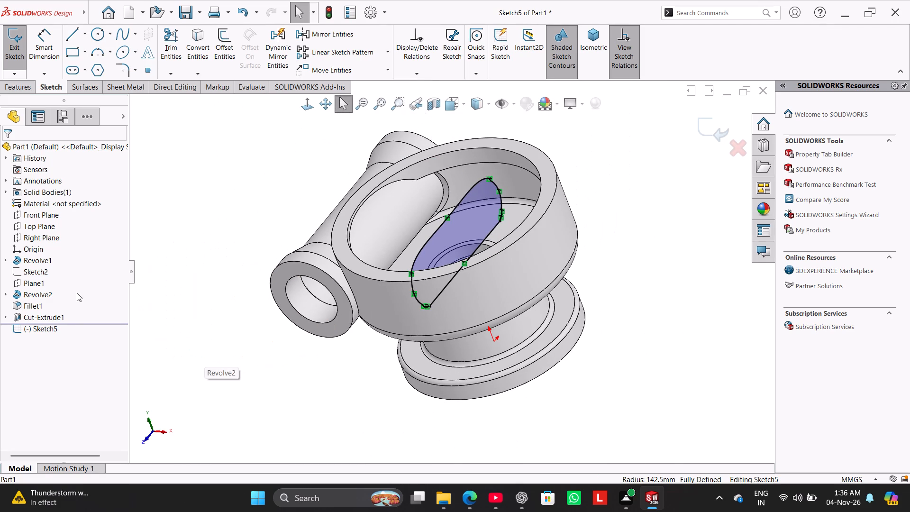
{"action": "left_click", "coordinate": [15, 95]}
{"action": "left_click", "coordinate": [15, 91]}
{"action": "left_click", "coordinate": [161, 57]}
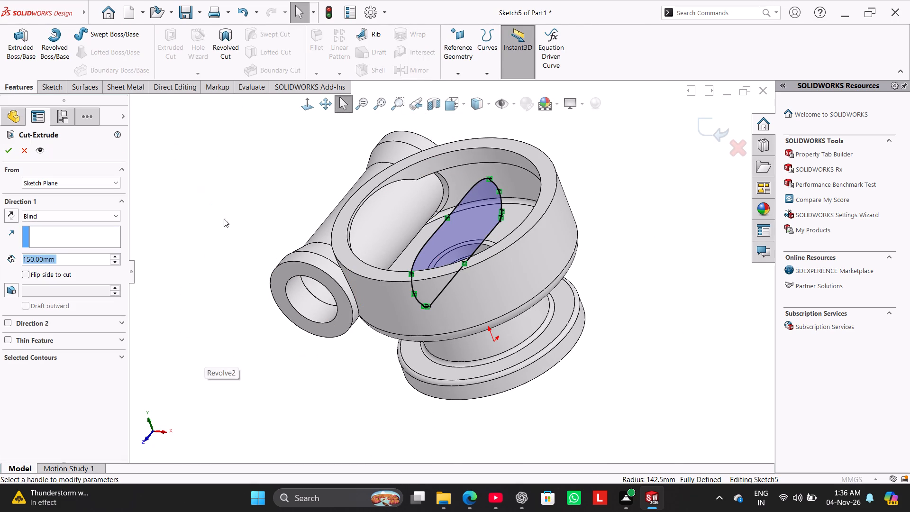
{"action": "left_click", "coordinate": [79, 214]}
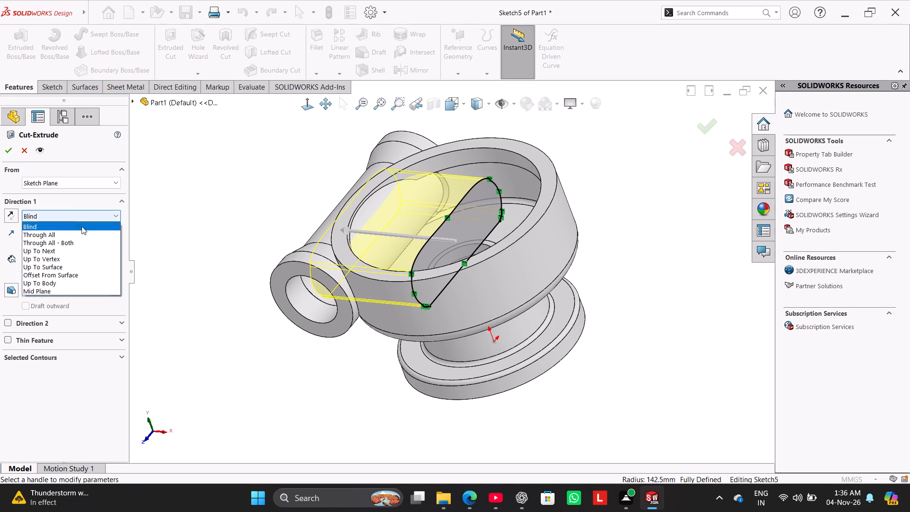
{"action": "left_click", "coordinate": [93, 265]}
{"action": "left_click", "coordinate": [390, 219]}
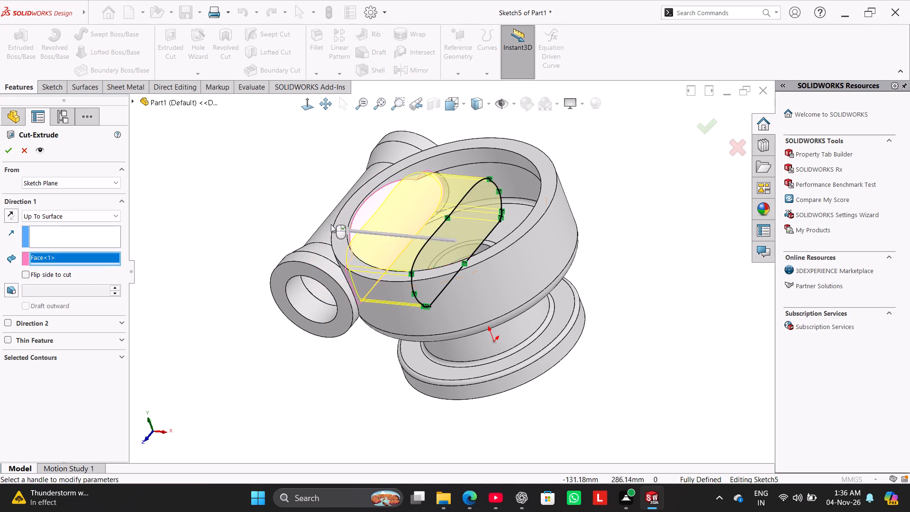
{"action": "left_click", "coordinate": [8, 154]}
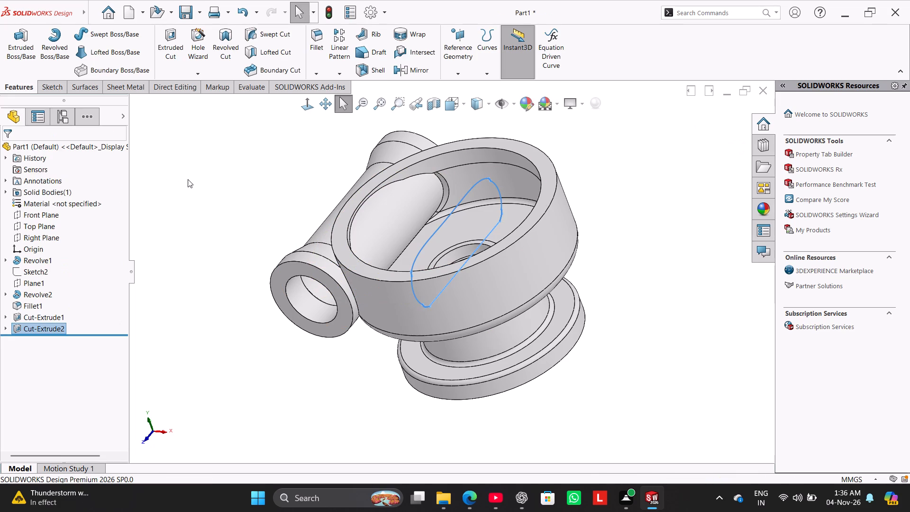
Edit Cut-Extrude2 to replace its end face with the bowl wall face inside the side tube's bore, and check the resulting opening.
{"action": "middle_click_drag", "start_coordinate": [200, 181], "coordinate": [217, 187]}
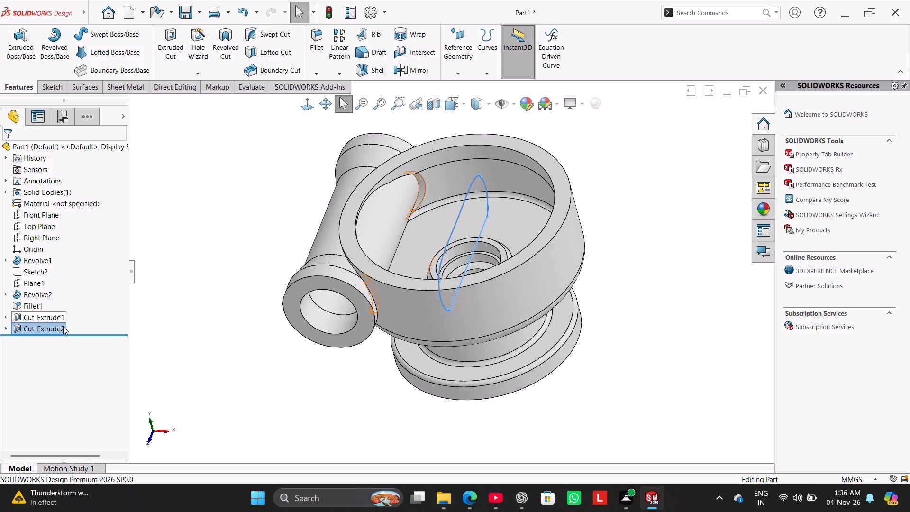
{"action": "right_click", "coordinate": [63, 326]}
{"action": "left_click", "coordinate": [74, 278]}
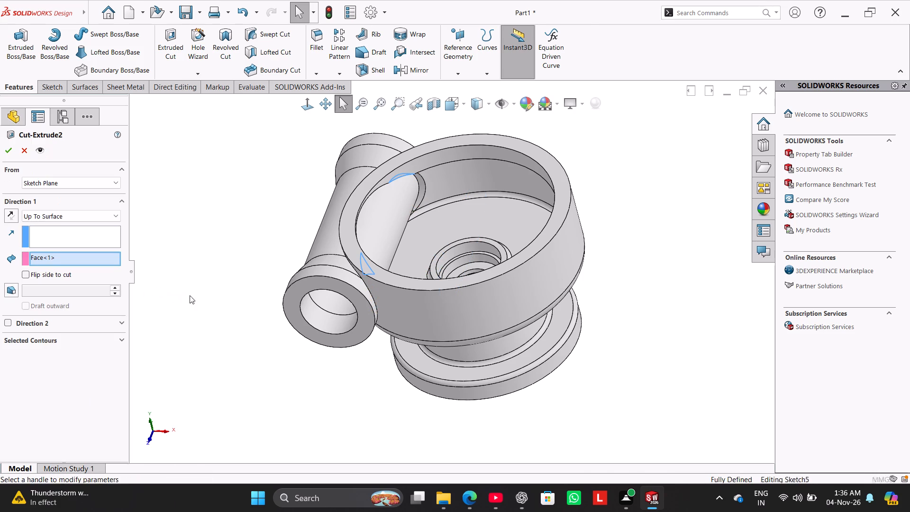
{"action": "right_click", "coordinate": [98, 263]}
{"action": "right_click", "coordinate": [96, 257]}
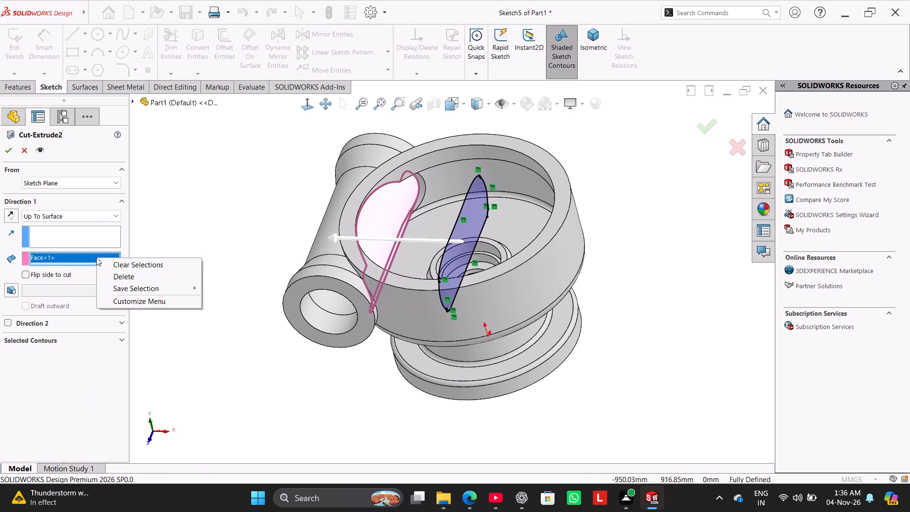
{"action": "left_click", "coordinate": [106, 265]}
{"action": "middle_click_drag", "start_coordinate": [203, 249], "coordinate": [277, 190]}
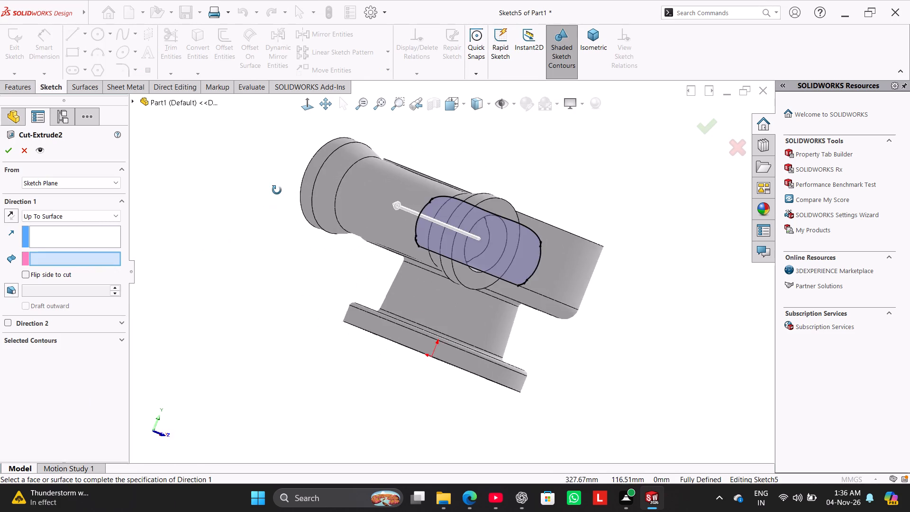
{"action": "middle_click_drag", "start_coordinate": [277, 190], "coordinate": [223, 172]}
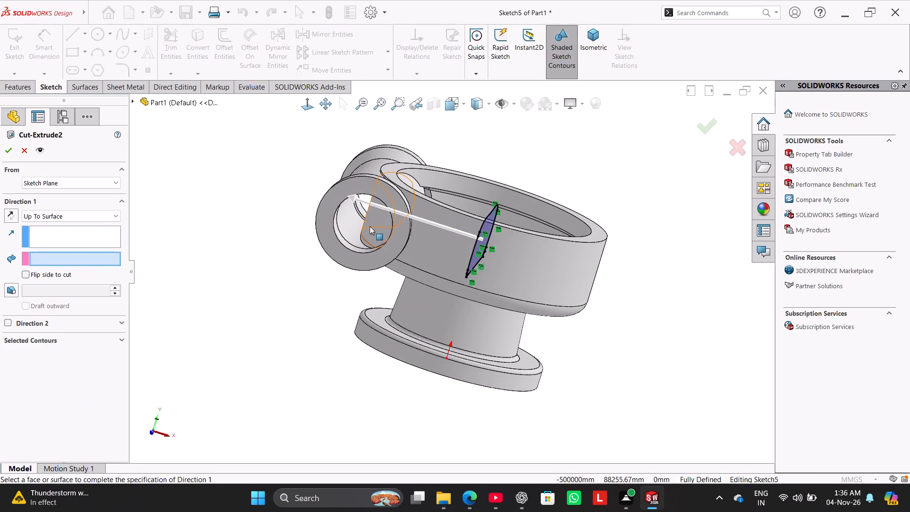
{"action": "left_click", "coordinate": [369, 226]}
{"action": "left_click", "coordinate": [11, 154]}
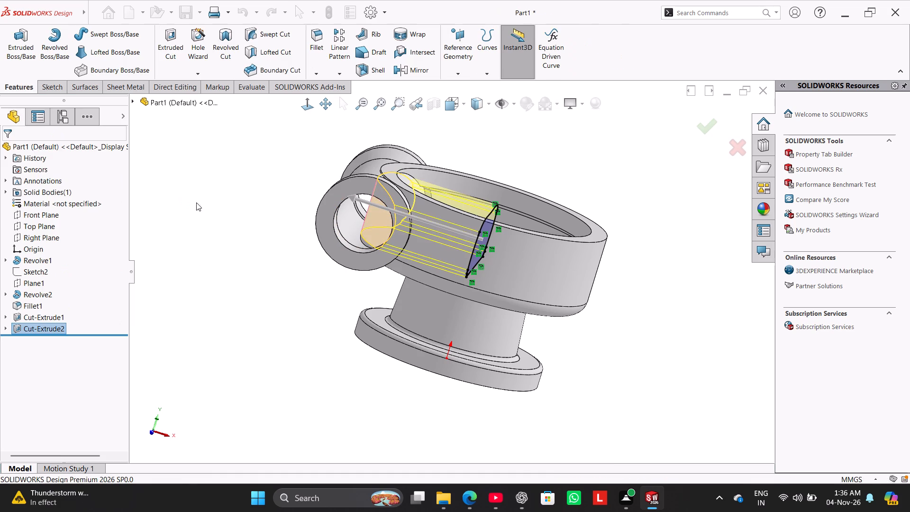
{"action": "middle_click_drag", "start_coordinate": [215, 214], "coordinate": [166, 289]}
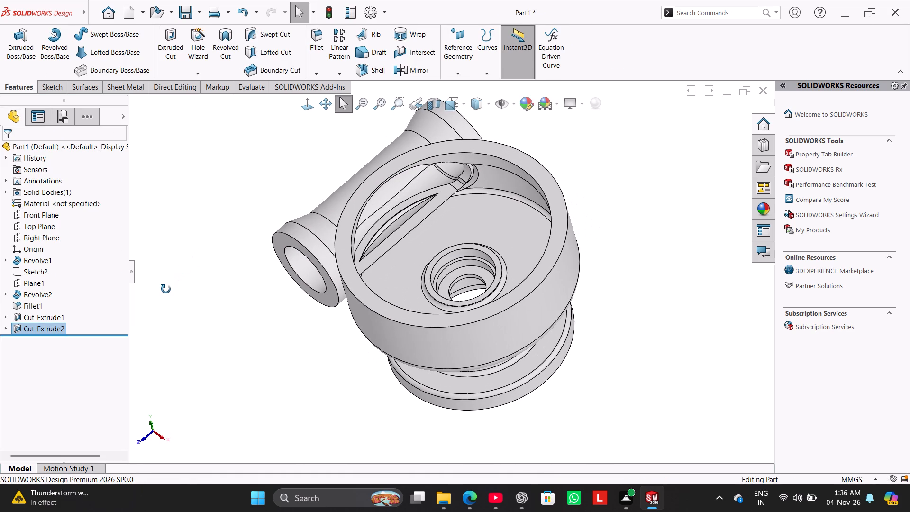
{"action": "middle_click_drag", "start_coordinate": [166, 289], "coordinate": [150, 285]}
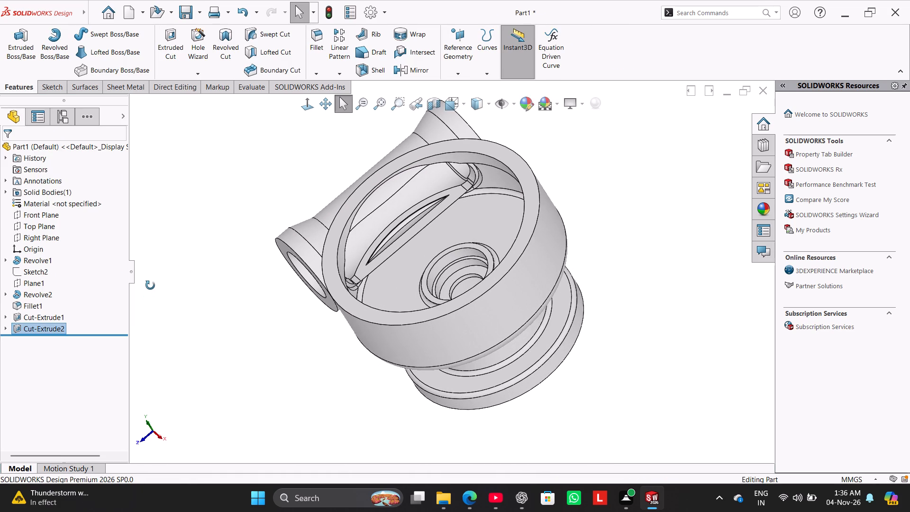
{"action": "middle_click_drag", "start_coordinate": [150, 285], "coordinate": [164, 302]}
{"action": "right_click_drag", "start_coordinate": [177, 303], "coordinate": [368, 209]}
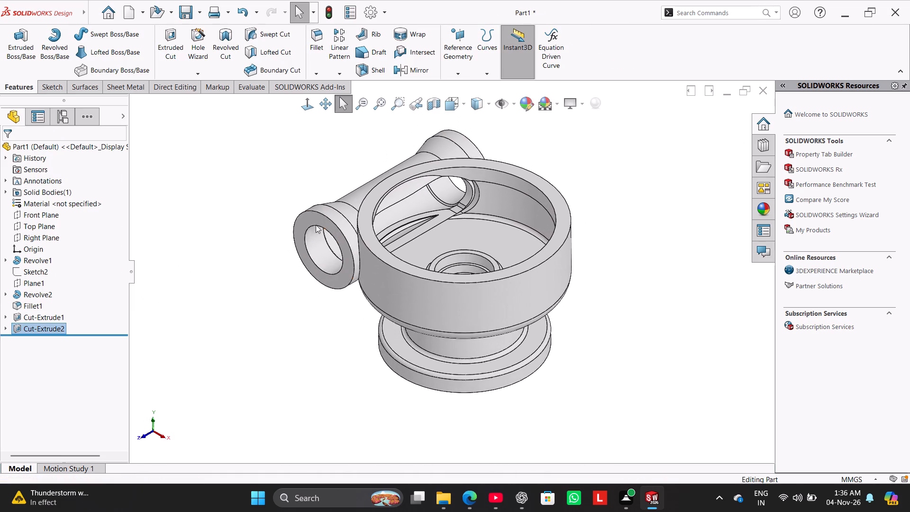
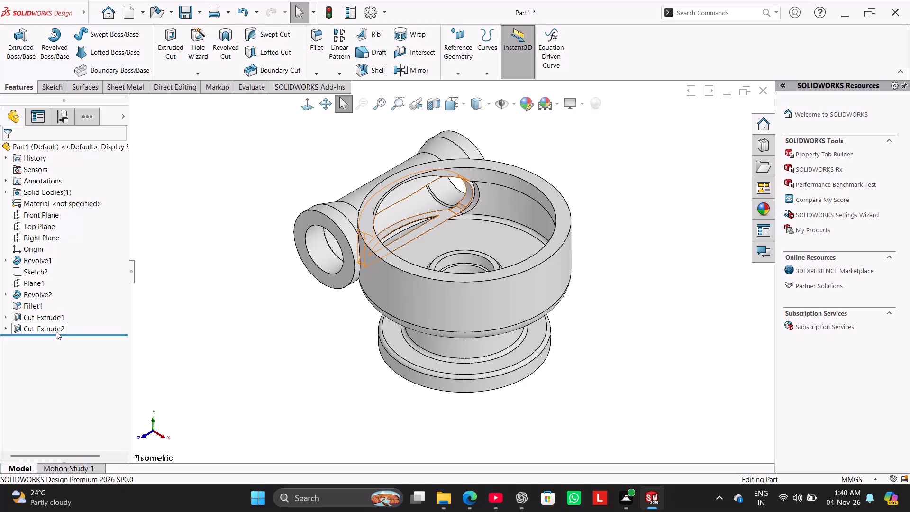
Delete the two extruded cuts, Cut-Extrude2 and Cut-Extrude1, keeping their sketches.
{"action": "right_click", "coordinate": [55, 330]}
{"action": "left_click", "coordinate": [108, 357]}
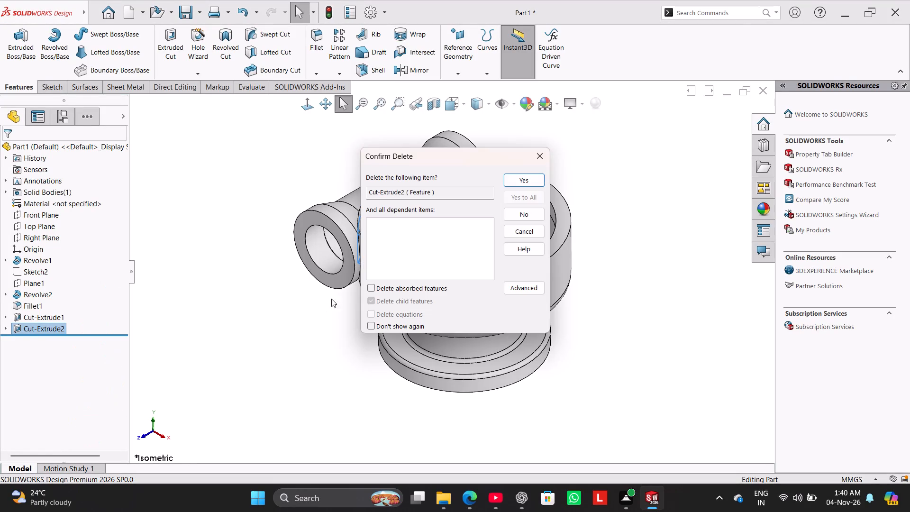
{"action": "left_click", "coordinate": [536, 178]}
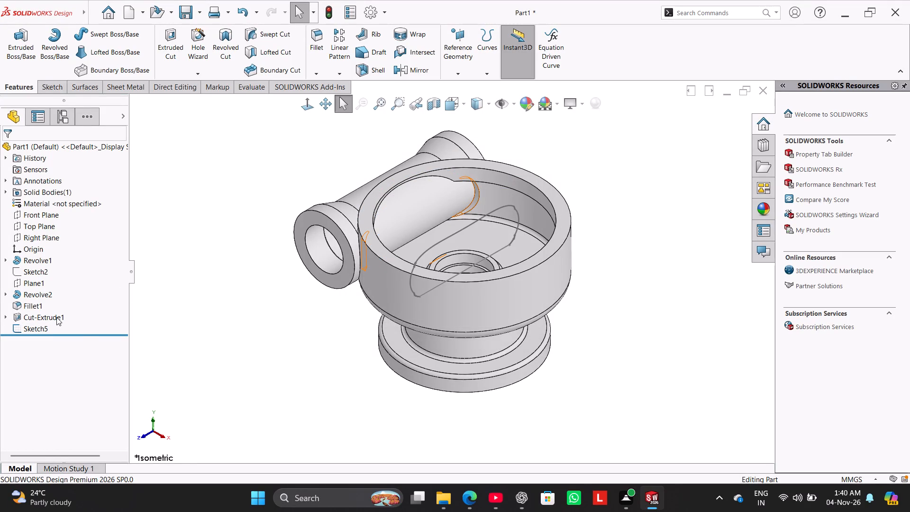
{"action": "right_click", "coordinate": [56, 317]}
{"action": "left_click", "coordinate": [126, 355]}
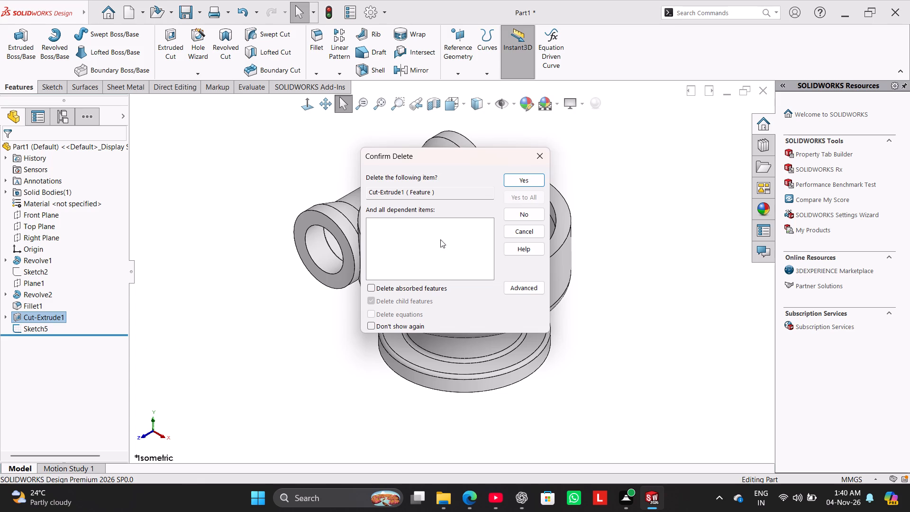
{"action": "left_click", "coordinate": [528, 181]}
Delete Sketch4, the leftover sketch of the first extruded cut.
{"action": "right_click", "coordinate": [21, 320]}
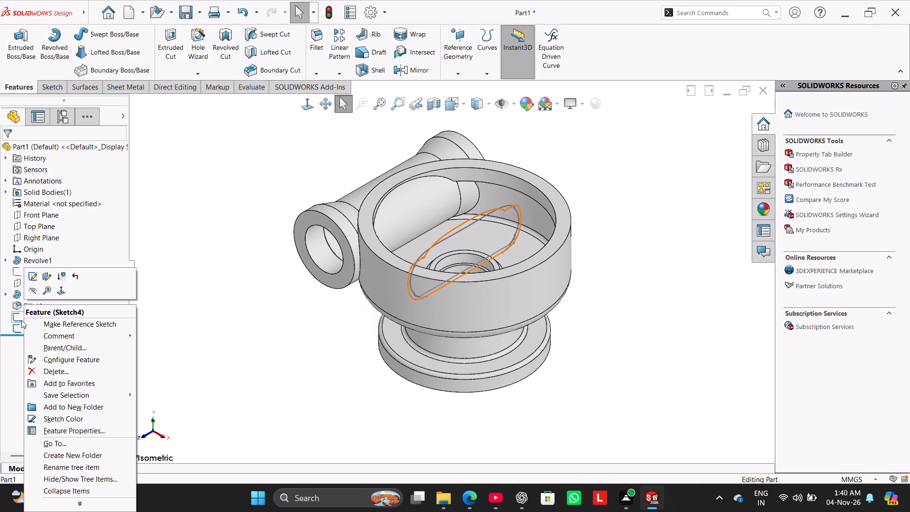
{"action": "left_click", "coordinate": [51, 371]}
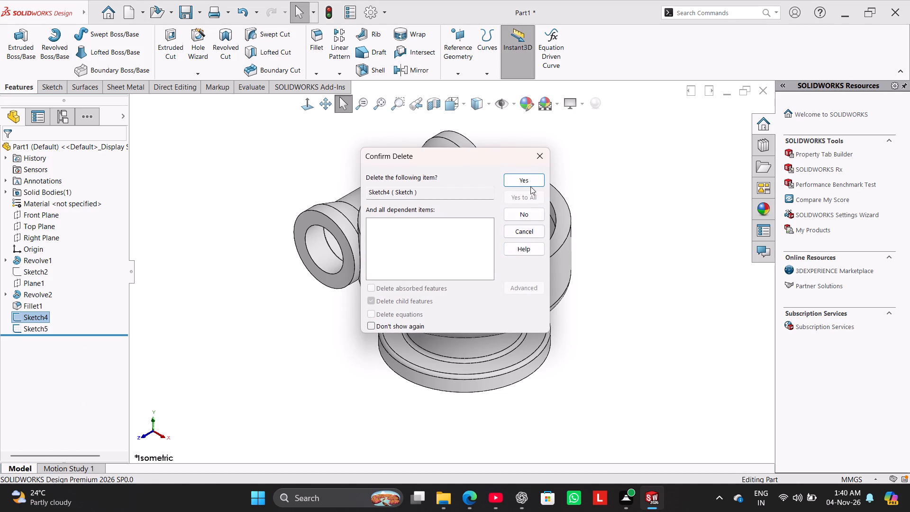
{"action": "left_click", "coordinate": [527, 179]}
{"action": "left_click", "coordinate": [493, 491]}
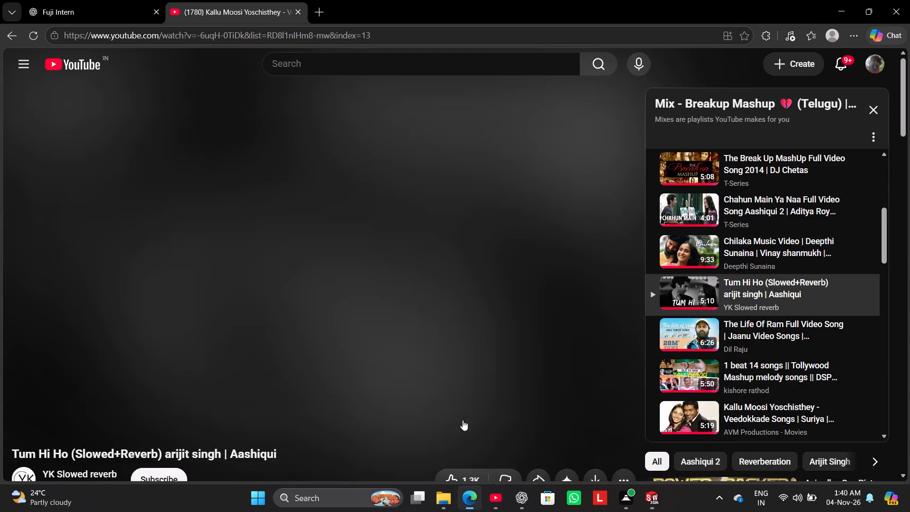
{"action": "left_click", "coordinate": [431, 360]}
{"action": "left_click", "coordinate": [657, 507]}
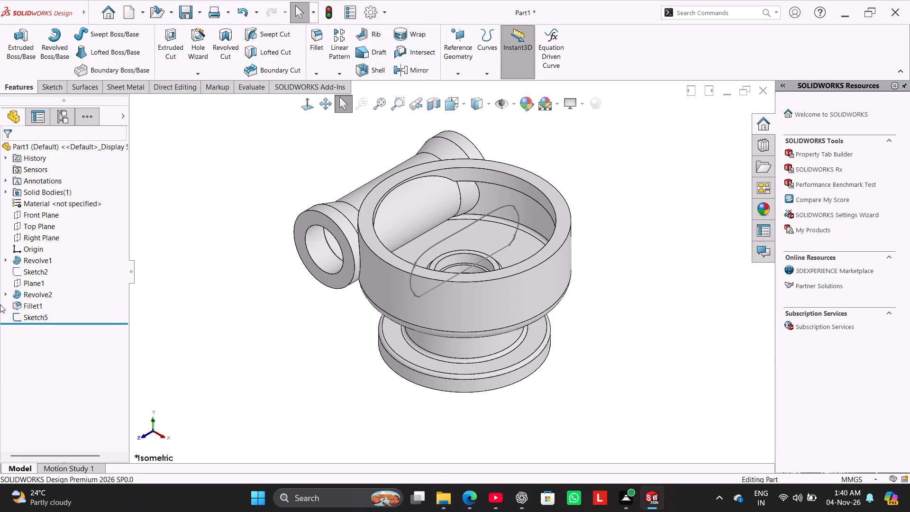
Delete Sketch5, the leftover sketch of the second extruded cut.
{"action": "right_click", "coordinate": [20, 319]}
{"action": "left_click", "coordinate": [74, 370]}
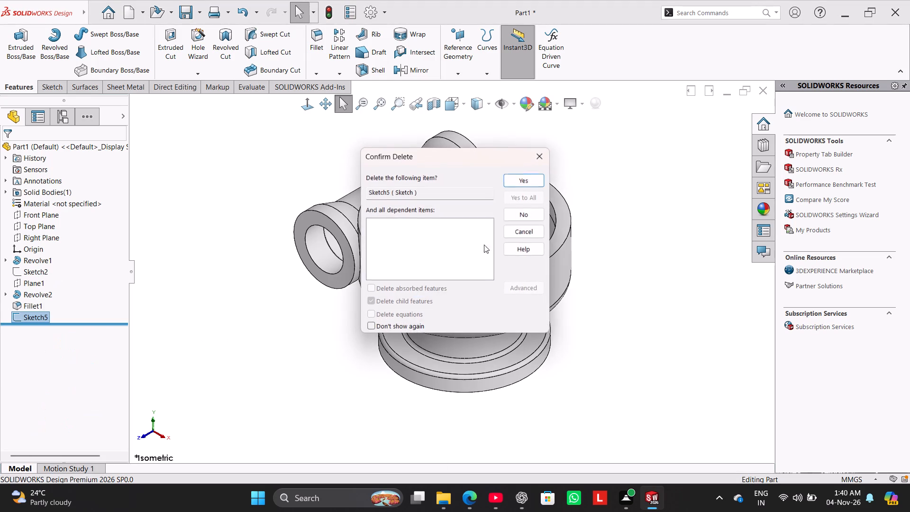
{"action": "left_click", "coordinate": [534, 177]}
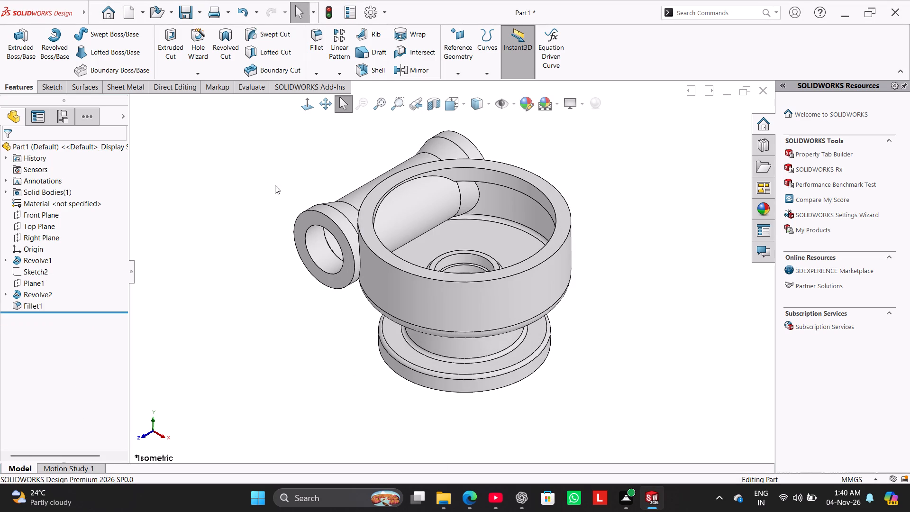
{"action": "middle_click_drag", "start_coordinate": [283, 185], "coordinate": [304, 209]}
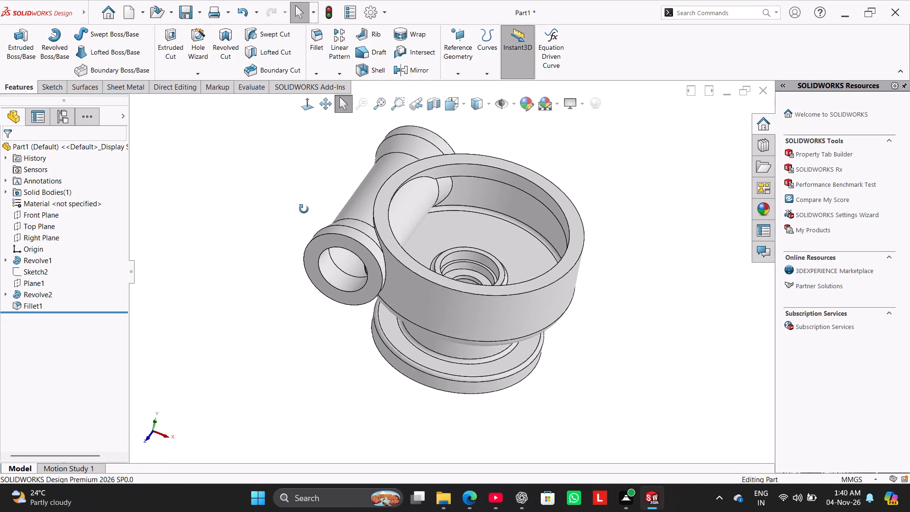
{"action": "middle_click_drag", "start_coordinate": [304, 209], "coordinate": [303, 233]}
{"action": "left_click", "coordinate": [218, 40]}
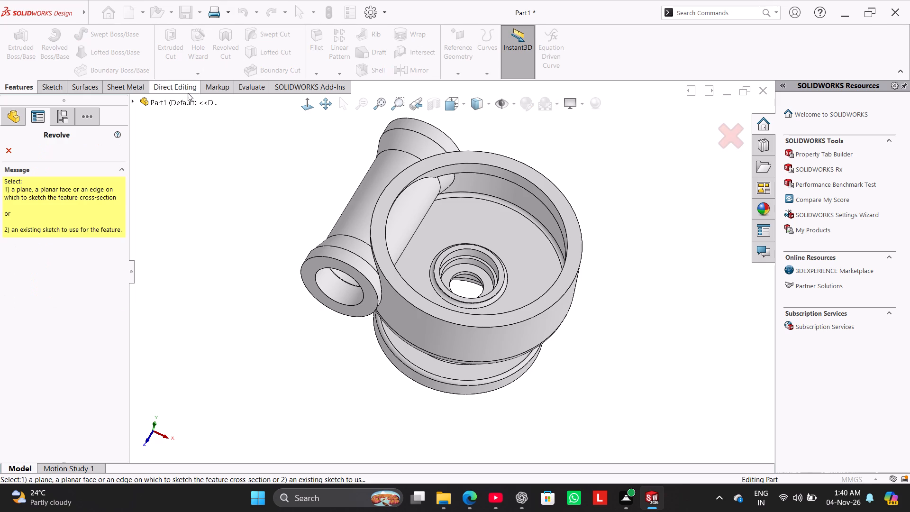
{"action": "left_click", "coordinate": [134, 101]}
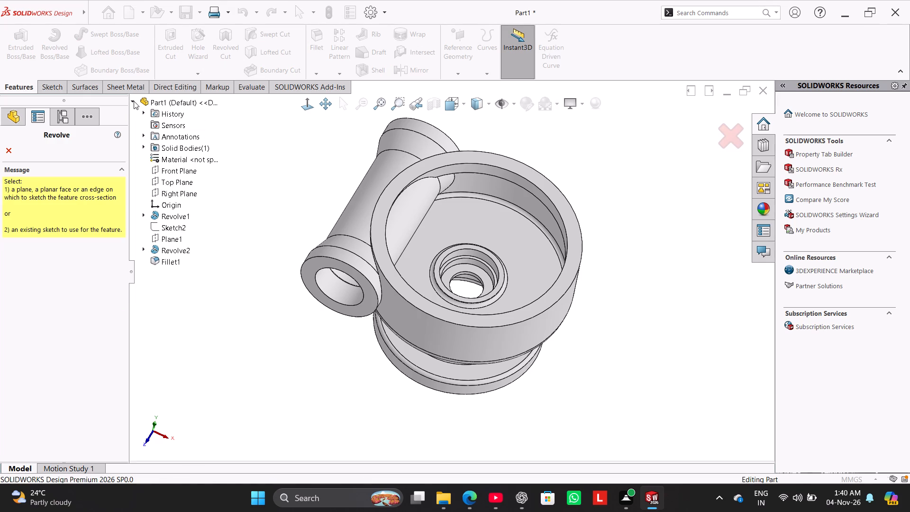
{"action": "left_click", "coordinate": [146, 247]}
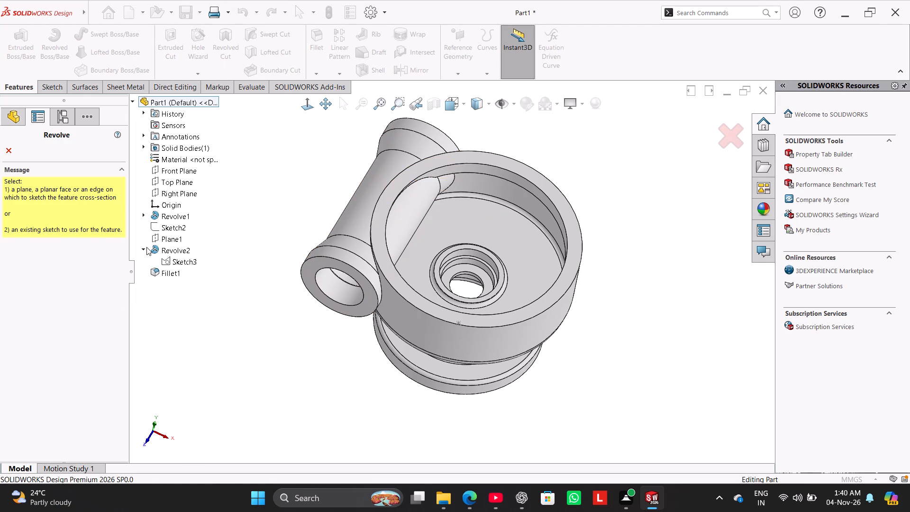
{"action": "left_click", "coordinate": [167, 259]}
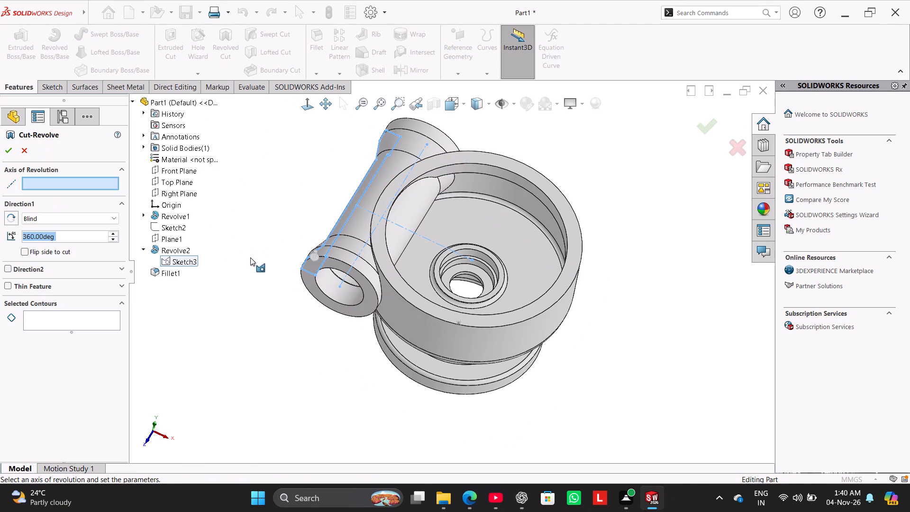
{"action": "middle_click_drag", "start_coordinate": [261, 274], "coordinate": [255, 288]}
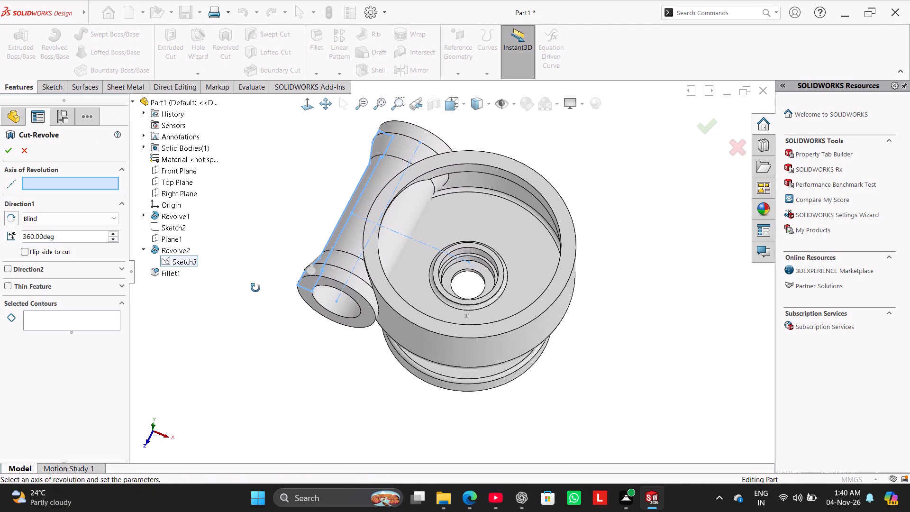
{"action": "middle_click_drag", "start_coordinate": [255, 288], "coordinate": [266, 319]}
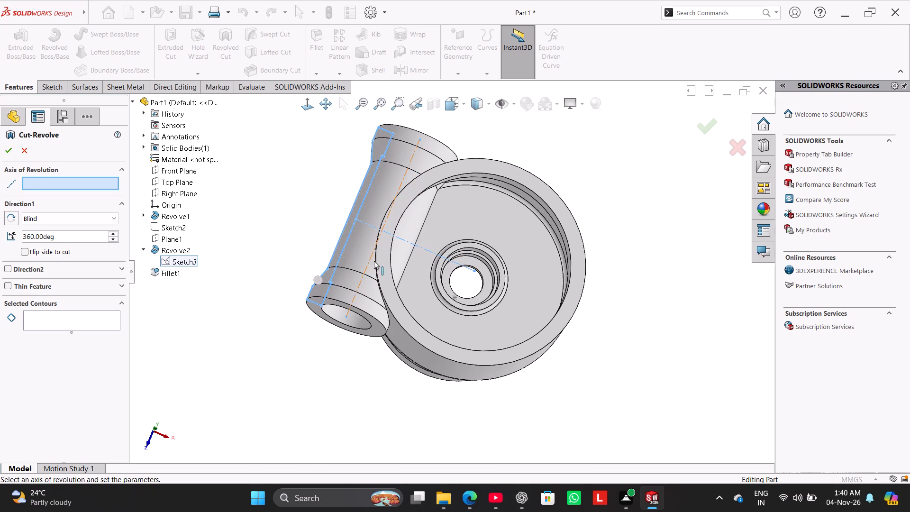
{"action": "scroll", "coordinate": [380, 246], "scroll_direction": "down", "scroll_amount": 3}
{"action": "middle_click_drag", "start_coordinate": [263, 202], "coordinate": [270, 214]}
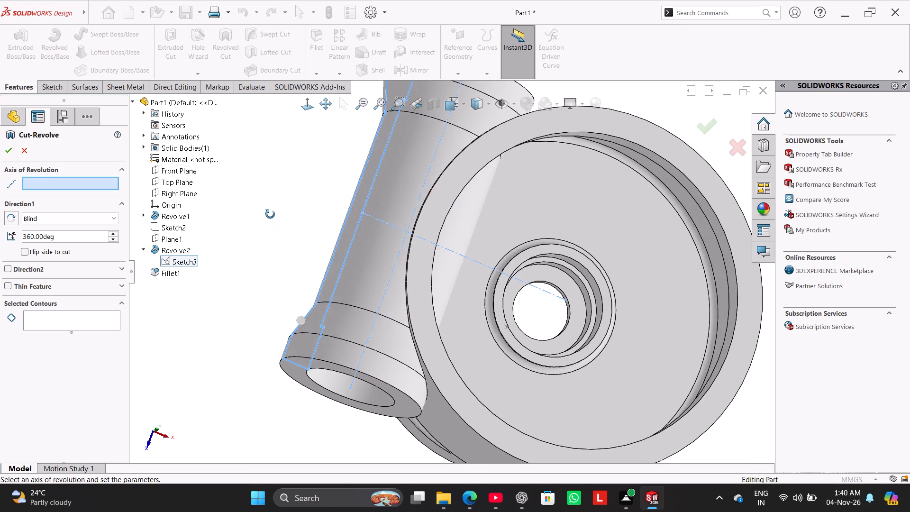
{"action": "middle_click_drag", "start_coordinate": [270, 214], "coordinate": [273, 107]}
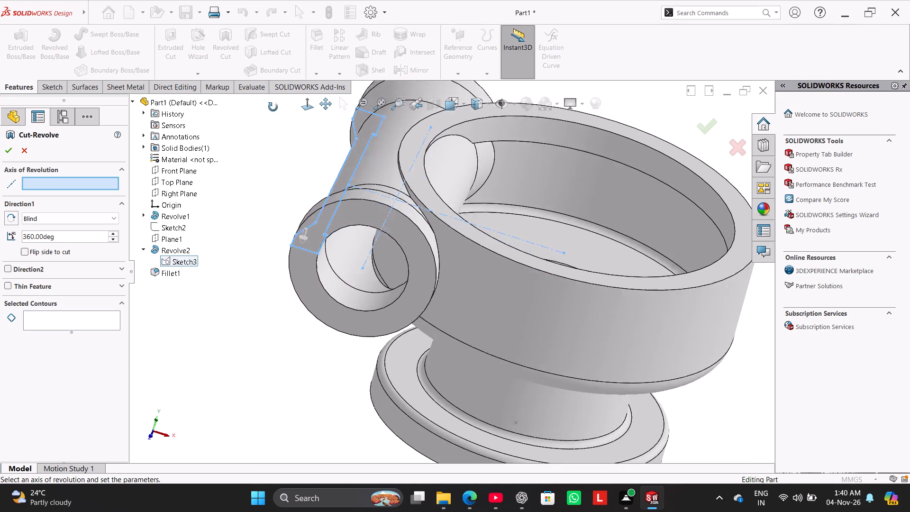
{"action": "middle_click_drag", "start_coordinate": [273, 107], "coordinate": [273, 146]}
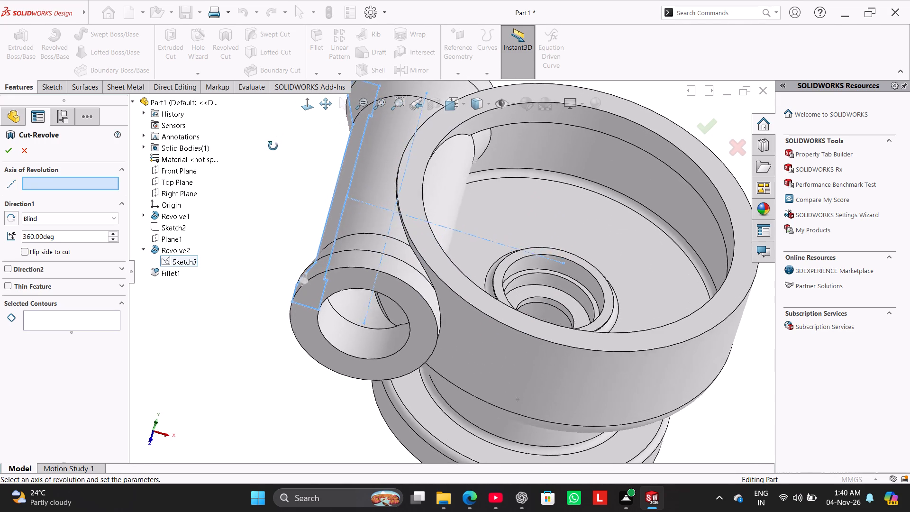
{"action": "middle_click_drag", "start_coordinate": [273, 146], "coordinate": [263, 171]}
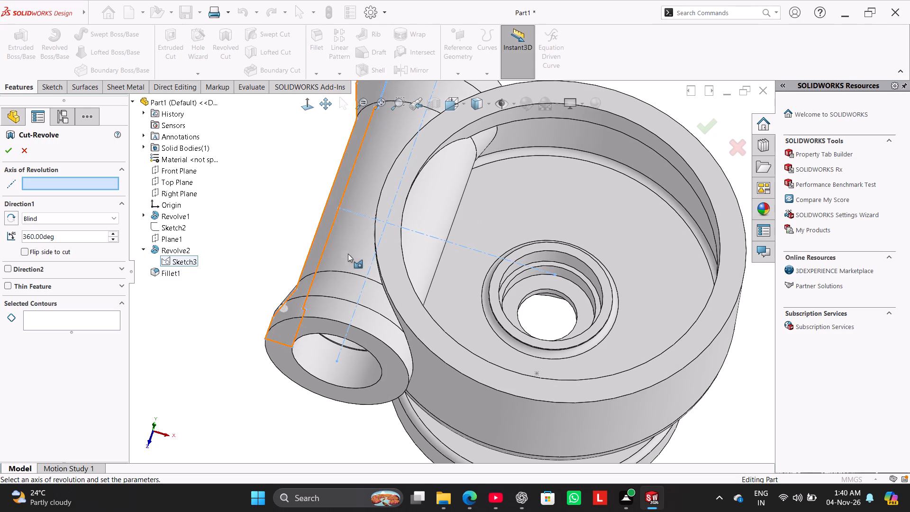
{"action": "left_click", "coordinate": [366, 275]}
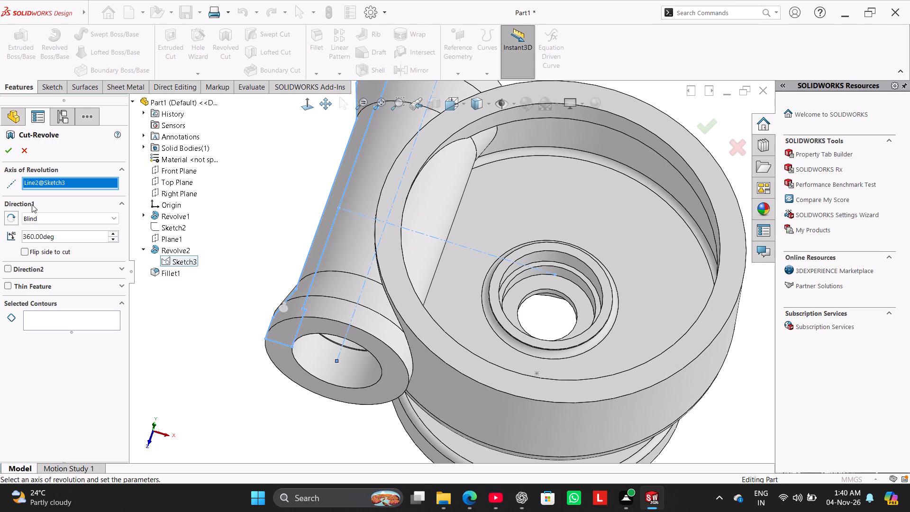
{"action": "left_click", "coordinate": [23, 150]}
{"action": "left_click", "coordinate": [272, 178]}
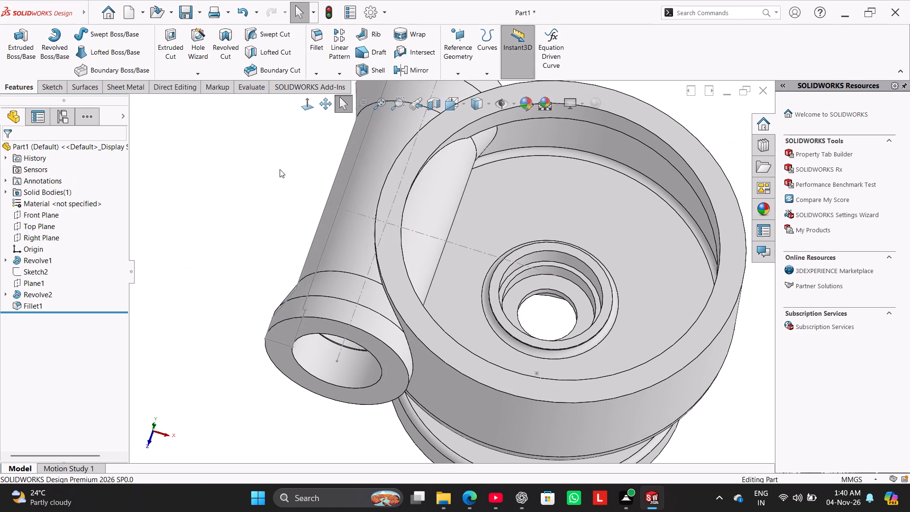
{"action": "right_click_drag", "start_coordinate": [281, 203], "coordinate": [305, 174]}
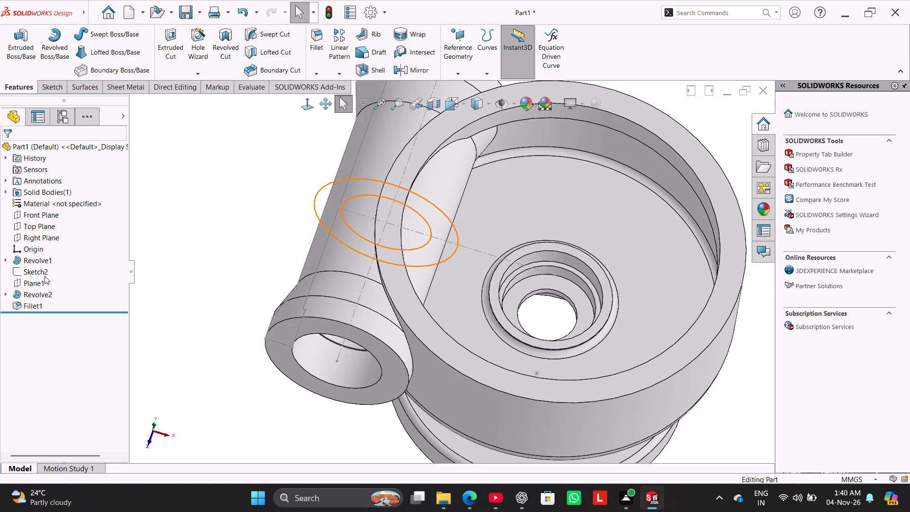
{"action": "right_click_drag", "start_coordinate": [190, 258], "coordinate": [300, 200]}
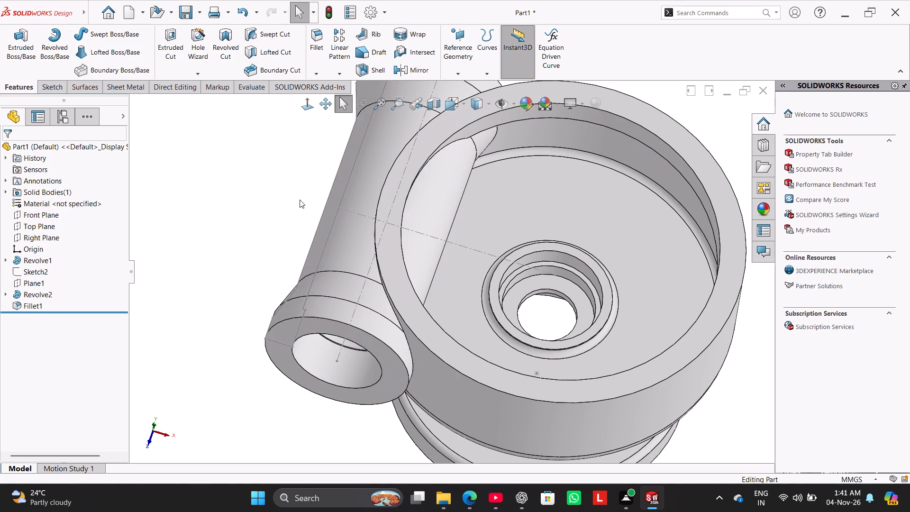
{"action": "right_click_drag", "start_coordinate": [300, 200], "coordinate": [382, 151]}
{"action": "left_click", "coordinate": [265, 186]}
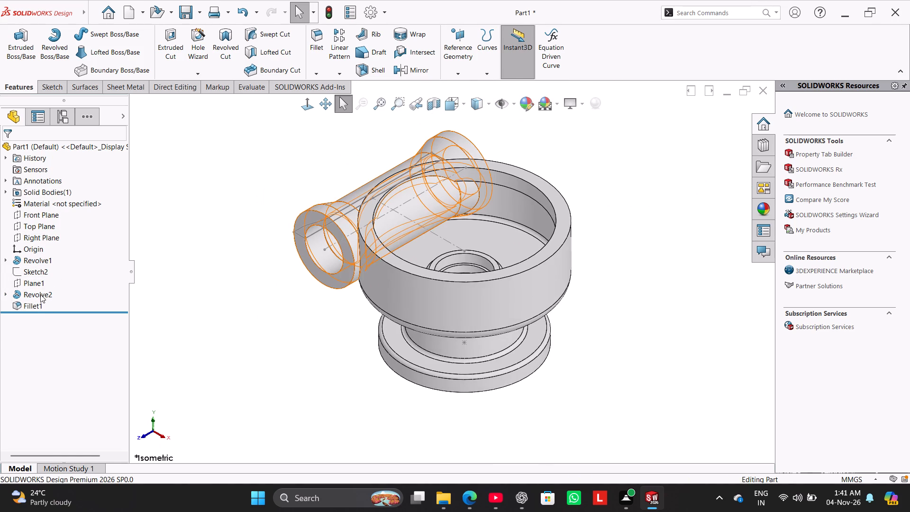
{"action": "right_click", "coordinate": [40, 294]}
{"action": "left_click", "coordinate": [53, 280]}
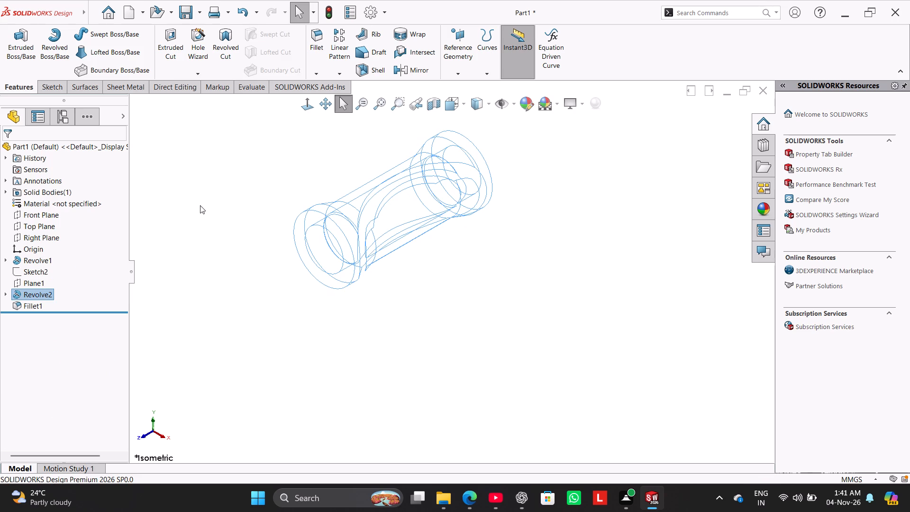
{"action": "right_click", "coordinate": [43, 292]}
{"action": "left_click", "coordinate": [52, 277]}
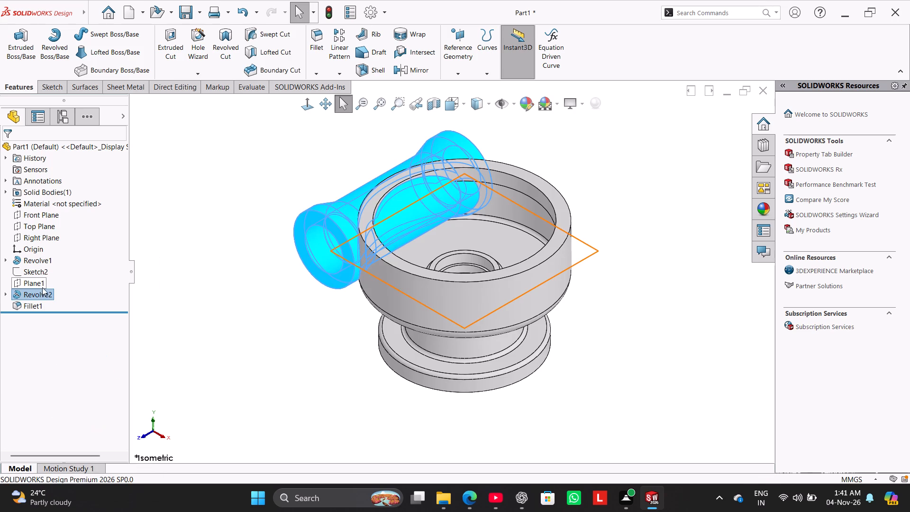
Hide Sketch3, the profile sketch belonging to the side tube's Revolve2 feature.
{"action": "left_click", "coordinate": [9, 292]}
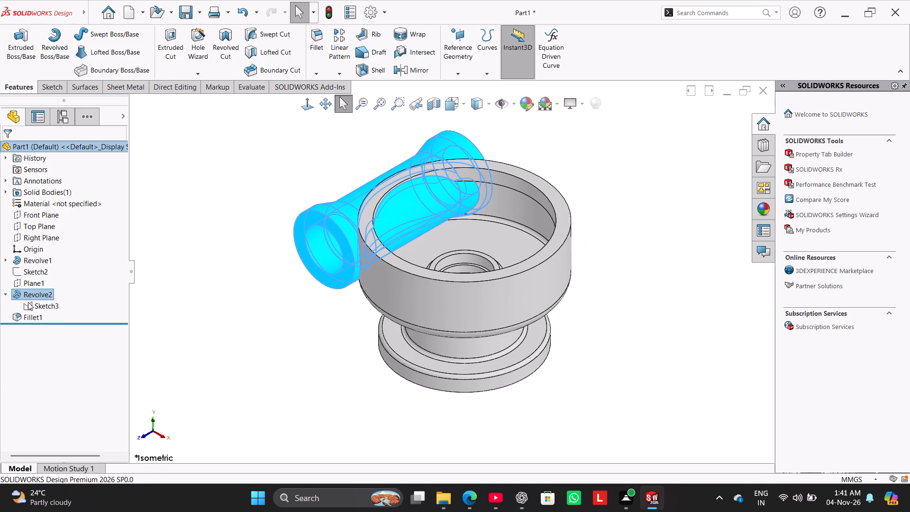
{"action": "right_click", "coordinate": [28, 302]}
{"action": "left_click", "coordinate": [42, 287]}
{"action": "left_click", "coordinate": [179, 214]}
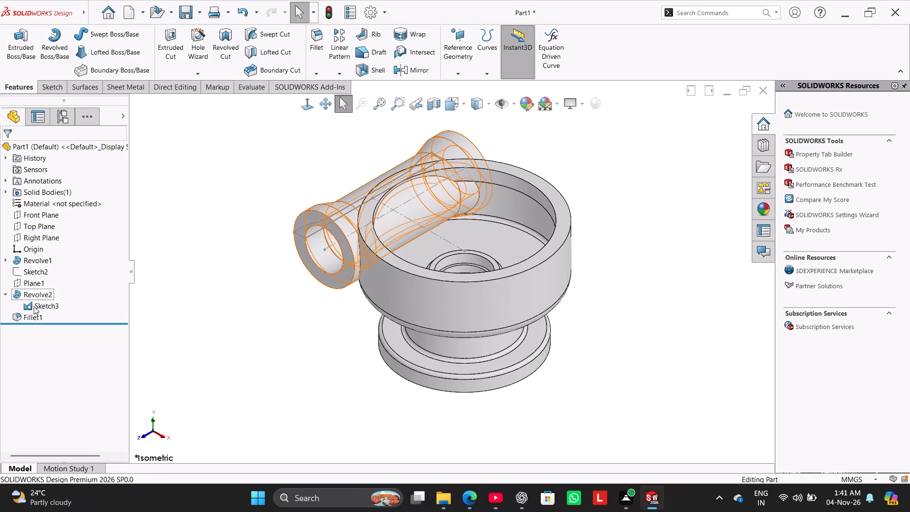
{"action": "right_click", "coordinate": [34, 307]}
{"action": "left_click", "coordinate": [47, 293]}
{"action": "left_click", "coordinate": [162, 221]}
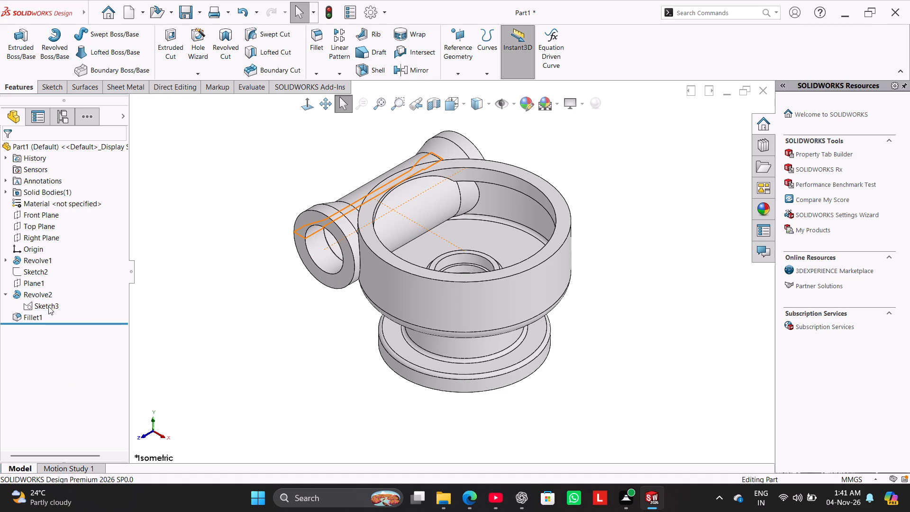
{"action": "left_click", "coordinate": [144, 251]}
Start a sketch on Plane1, view it square-on from above the bowl's open side, and display the model with hidden lines visible.
{"action": "right_click", "coordinate": [34, 283]}
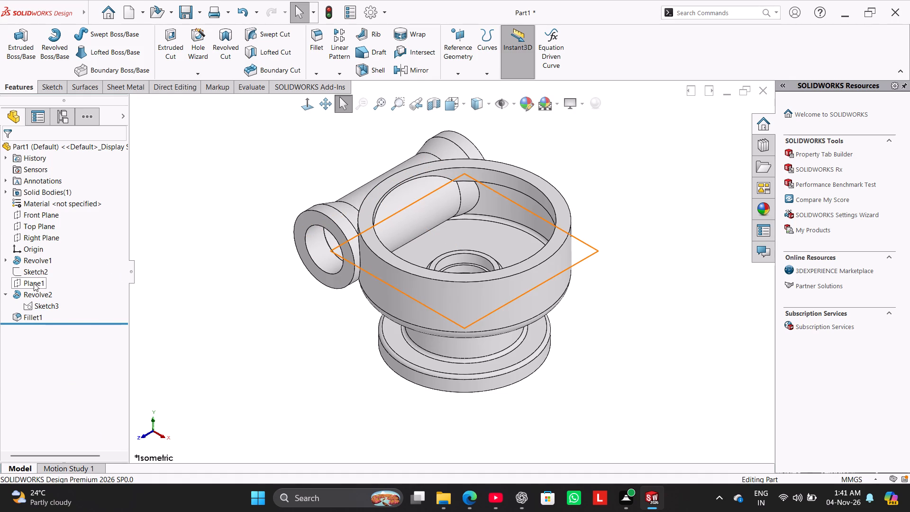
{"action": "left_click", "coordinate": [47, 270]}
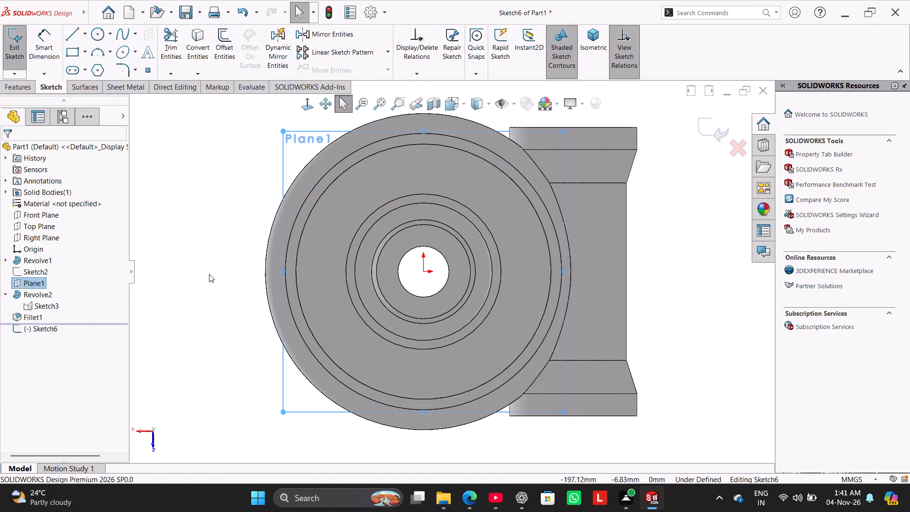
{"action": "left_click", "coordinate": [309, 105]}
{"action": "left_click", "coordinate": [201, 180]}
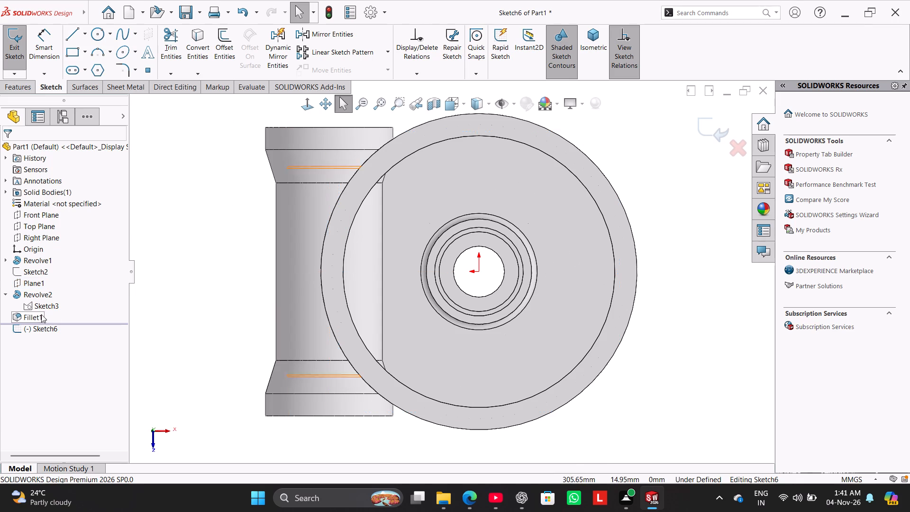
{"action": "left_click", "coordinate": [488, 100]}
{"action": "left_click", "coordinate": [478, 175]}
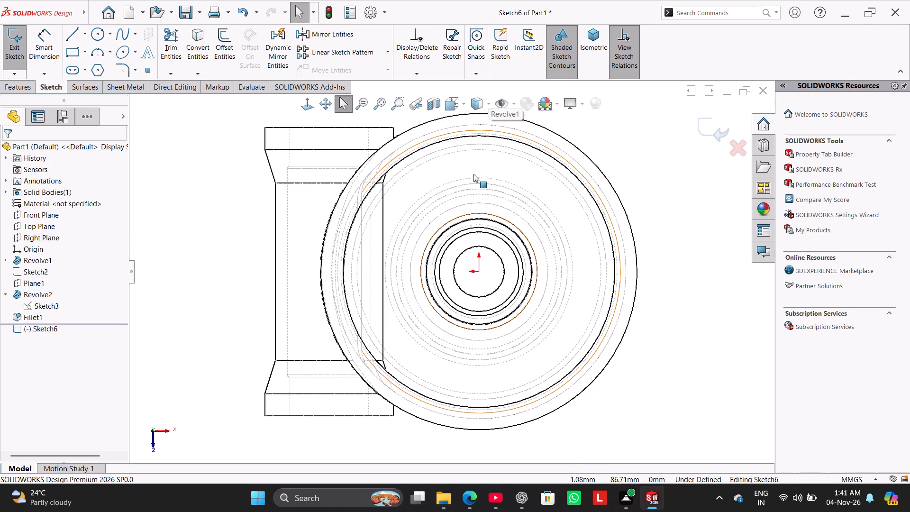
{"action": "left_click", "coordinate": [228, 155]}
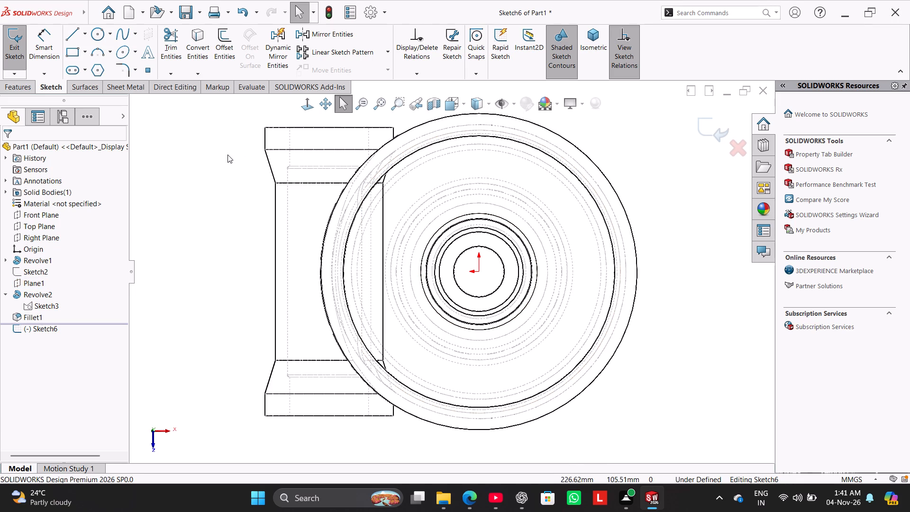
Convert the five silhouette edges along the outer side of the side tube's bore, including both small corner fillets, into sketch entities.
{"action": "left_click", "coordinate": [192, 39]}
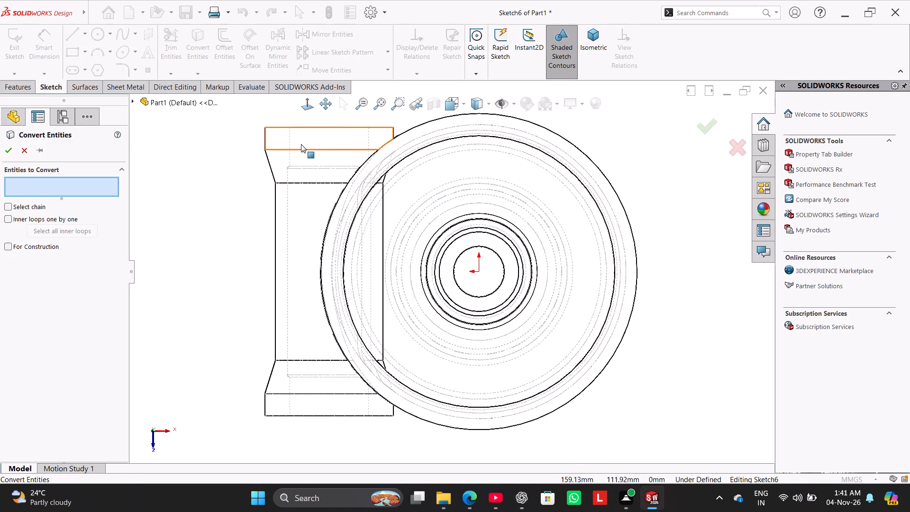
{"action": "left_click", "coordinate": [290, 137]}
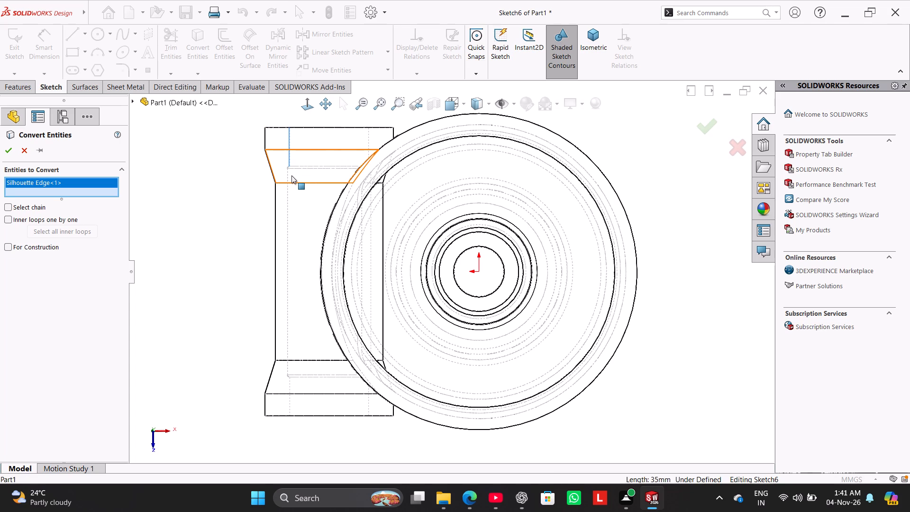
{"action": "left_click", "coordinate": [287, 175]}
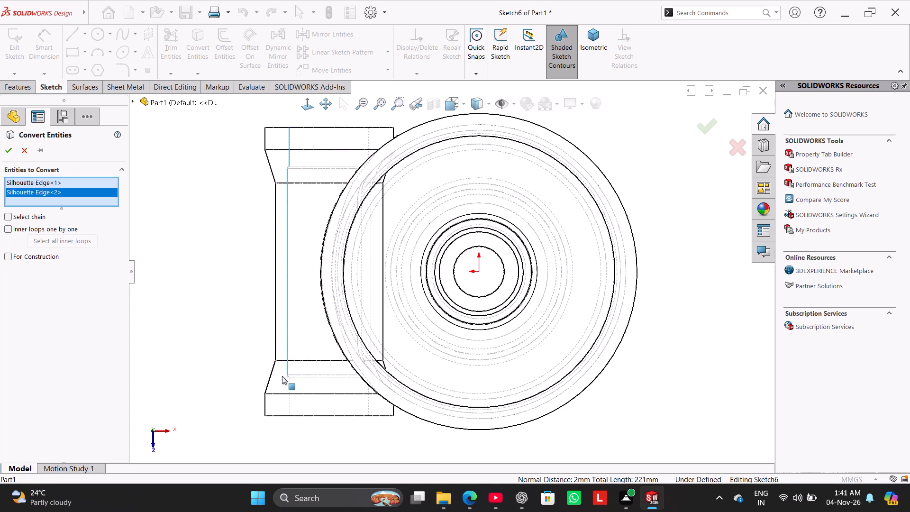
{"action": "left_click", "coordinate": [290, 389]}
{"action": "scroll", "coordinate": [302, 358], "scroll_direction": "down", "scroll_amount": 3}
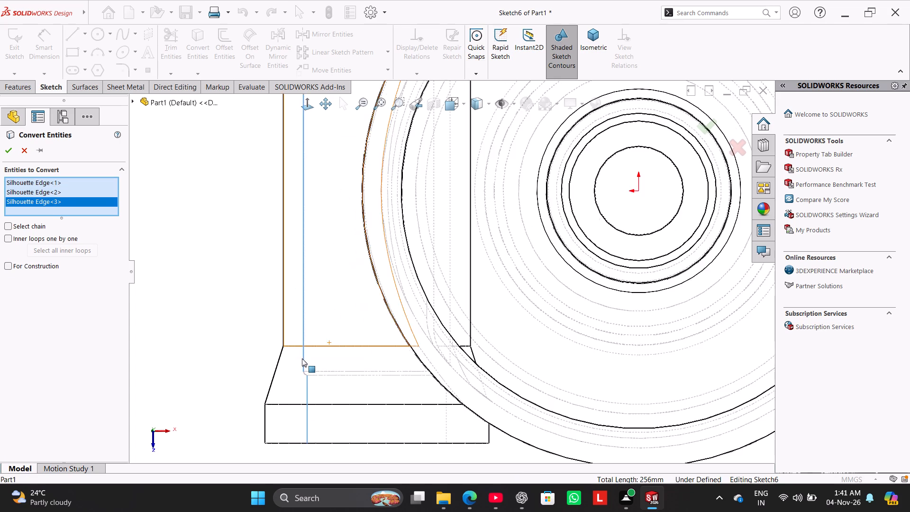
{"action": "scroll", "coordinate": [302, 358], "scroll_direction": "down", "scroll_amount": 8}
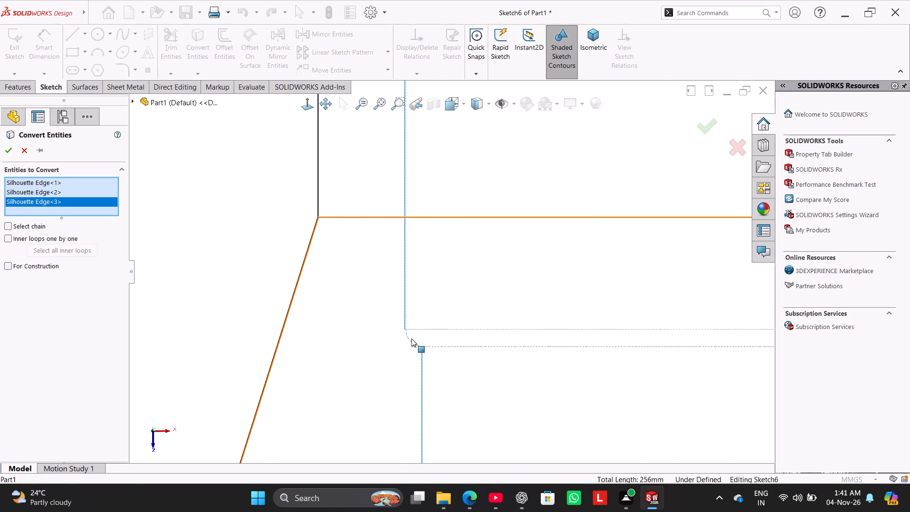
{"action": "left_click", "coordinate": [408, 338]}
{"action": "scroll", "coordinate": [486, 229], "scroll_direction": "up", "scroll_amount": 12}
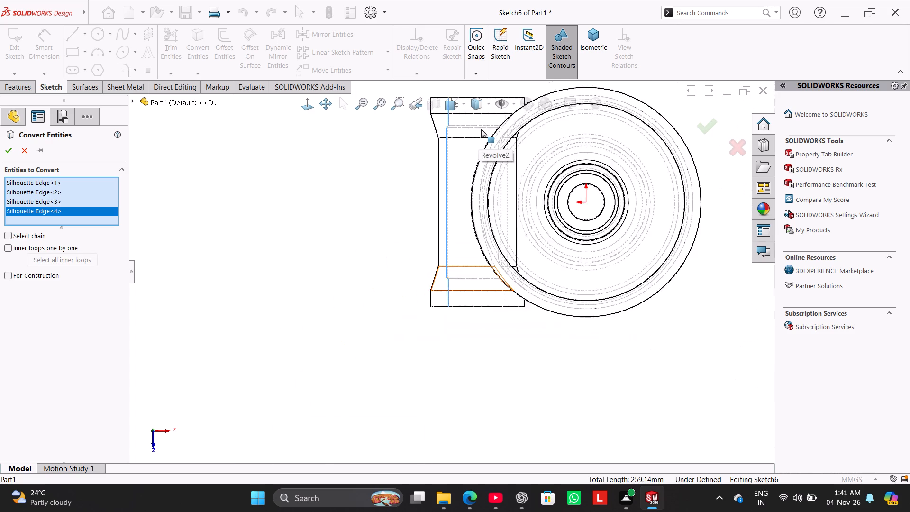
{"action": "scroll", "coordinate": [481, 129], "scroll_direction": "up", "scroll_amount": 3}
{"action": "scroll", "coordinate": [476, 134], "scroll_direction": "down", "scroll_amount": 12}
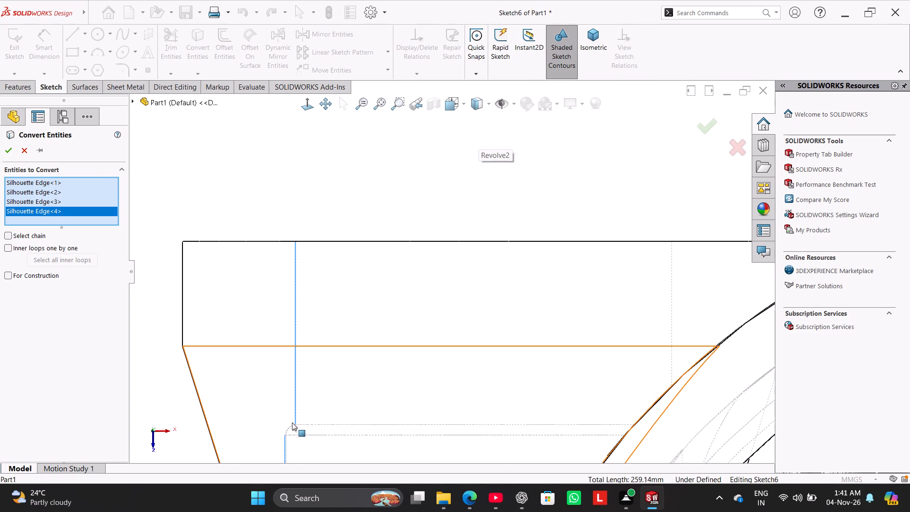
{"action": "left_click", "coordinate": [291, 425]}
{"action": "scroll", "coordinate": [337, 357], "scroll_direction": "up", "scroll_amount": 13}
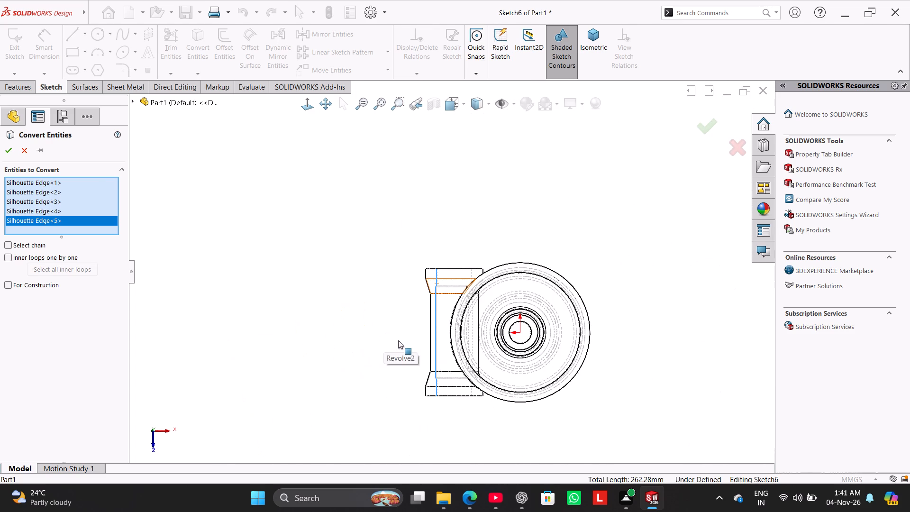
{"action": "scroll", "coordinate": [398, 347], "scroll_direction": "down", "scroll_amount": 2}
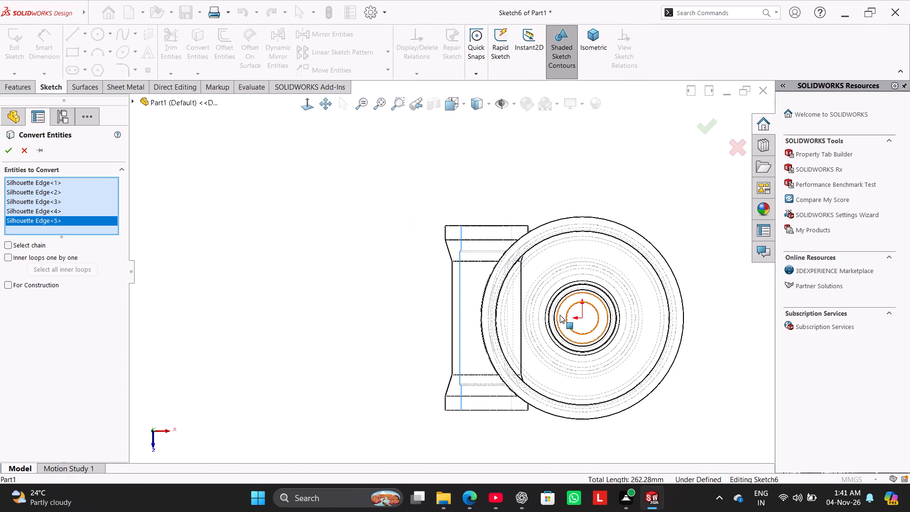
{"action": "scroll", "coordinate": [536, 326], "scroll_direction": "down", "scroll_amount": 4}
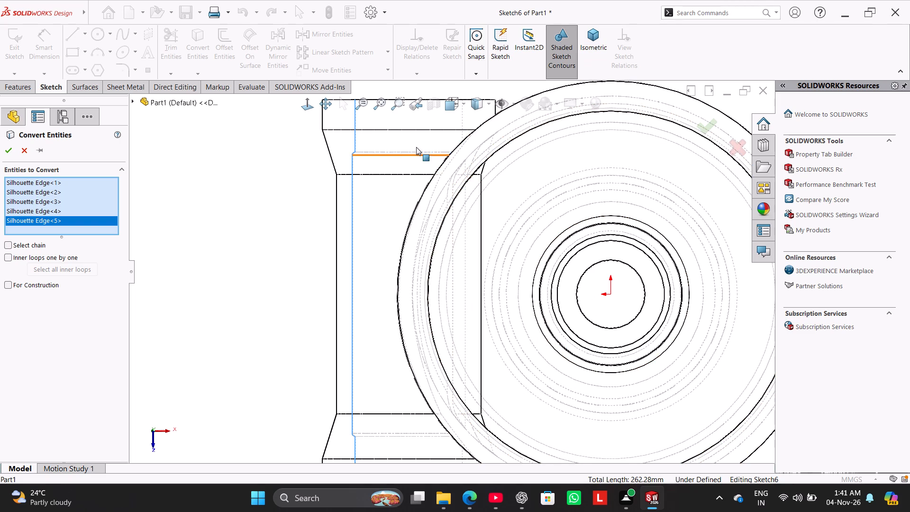
{"action": "scroll", "coordinate": [428, 303], "scroll_direction": "up", "scroll_amount": 4}
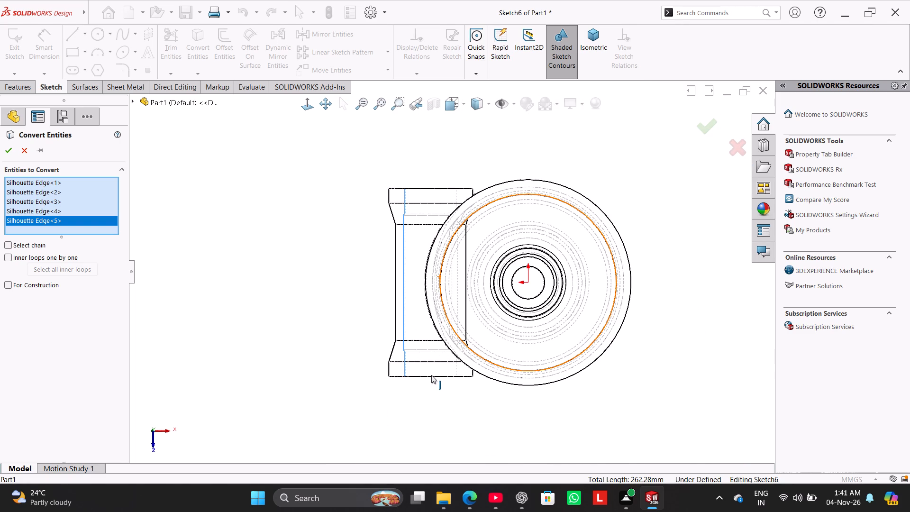
{"action": "left_click", "coordinate": [8, 152]}
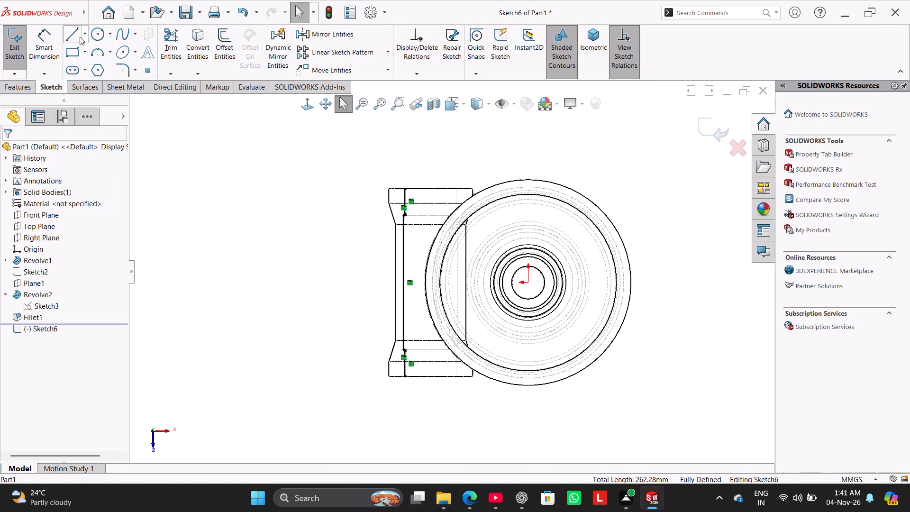
Sketch a vertical 260 mm line along the tube's centre, joining the midpoints of its two end edges.
{"action": "left_click", "coordinate": [77, 33]}
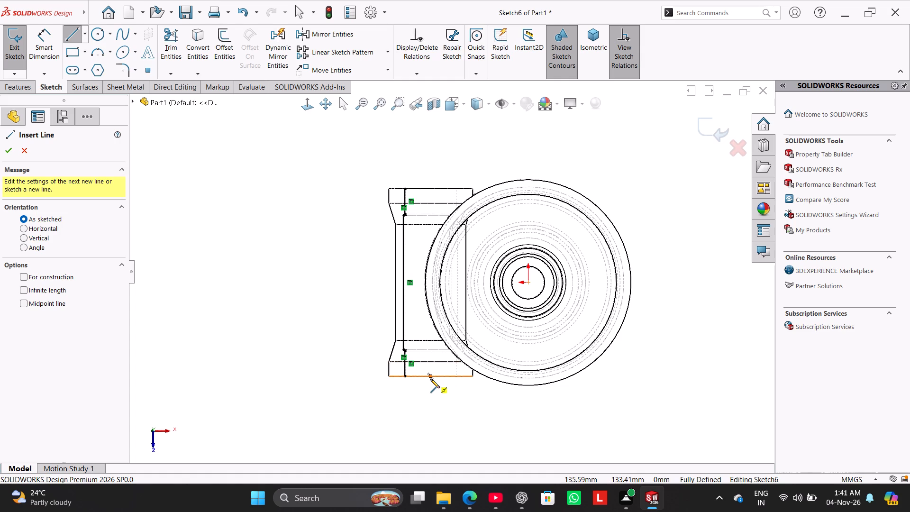
{"action": "left_click", "coordinate": [430, 379]}
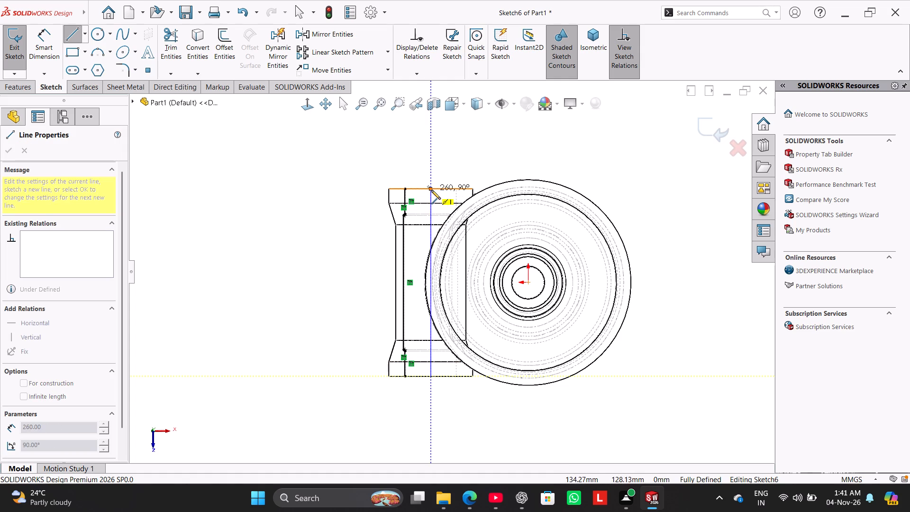
{"action": "left_click", "coordinate": [431, 190]}
{"action": "right_click", "coordinate": [301, 211]}
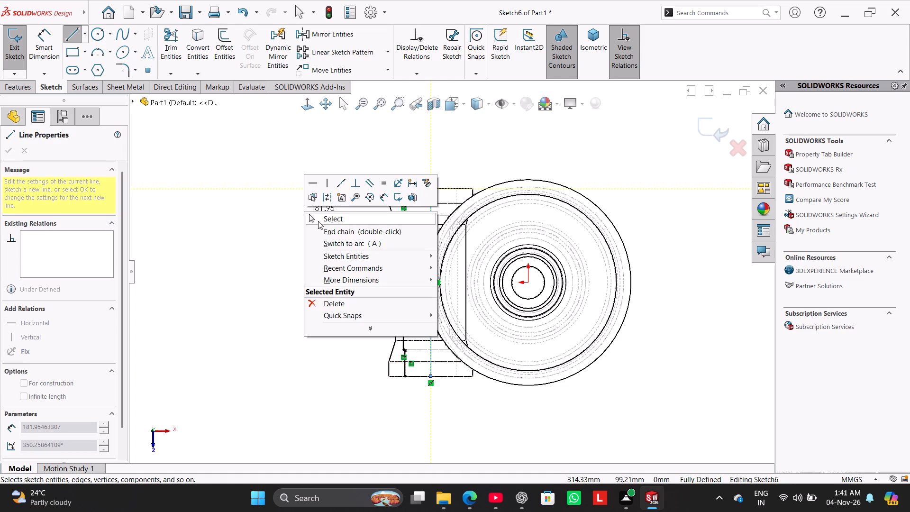
{"action": "left_click", "coordinate": [318, 221]}
Close the bore profile at both tube ends with 36 mm horizontal lines between the converted edges and the centre line.
{"action": "left_click", "coordinate": [72, 35]}
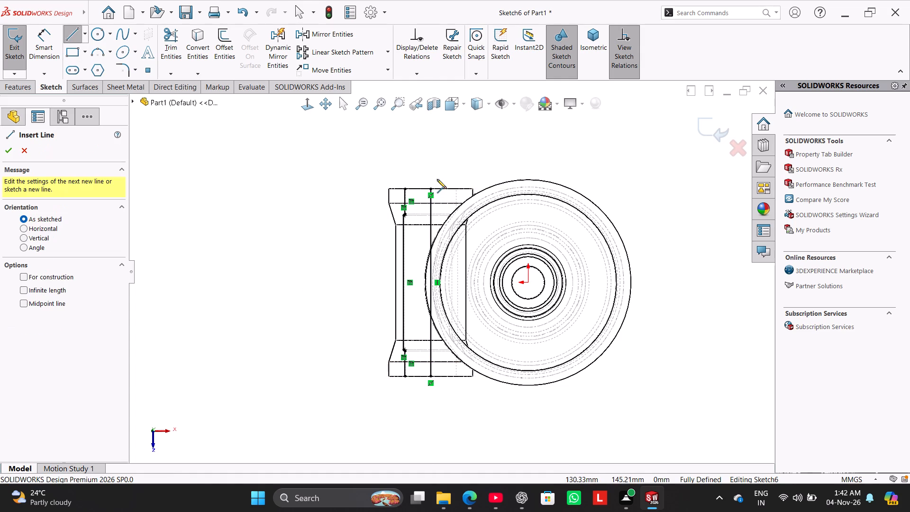
{"action": "scroll", "coordinate": [442, 181], "scroll_direction": "down", "scroll_amount": 3}
{"action": "left_click", "coordinate": [423, 211]}
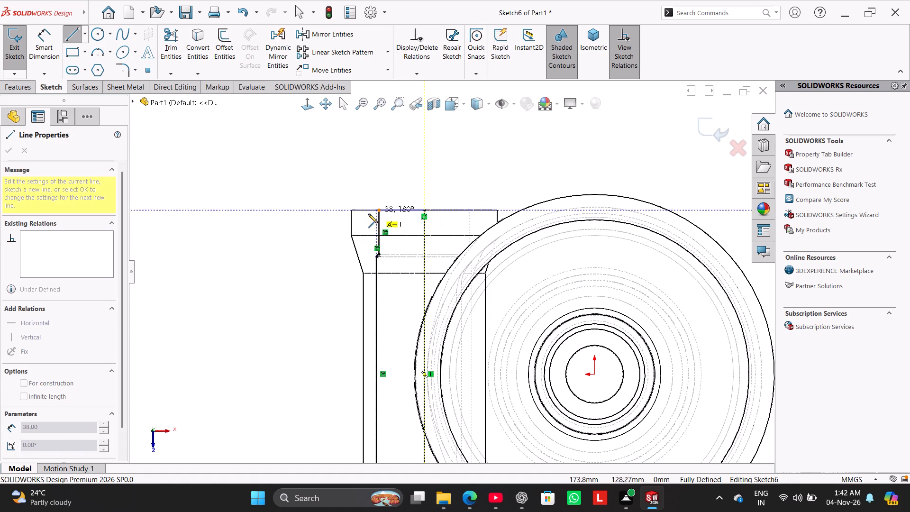
{"action": "left_click", "coordinate": [379, 210]}
{"action": "right_click", "coordinate": [365, 183]}
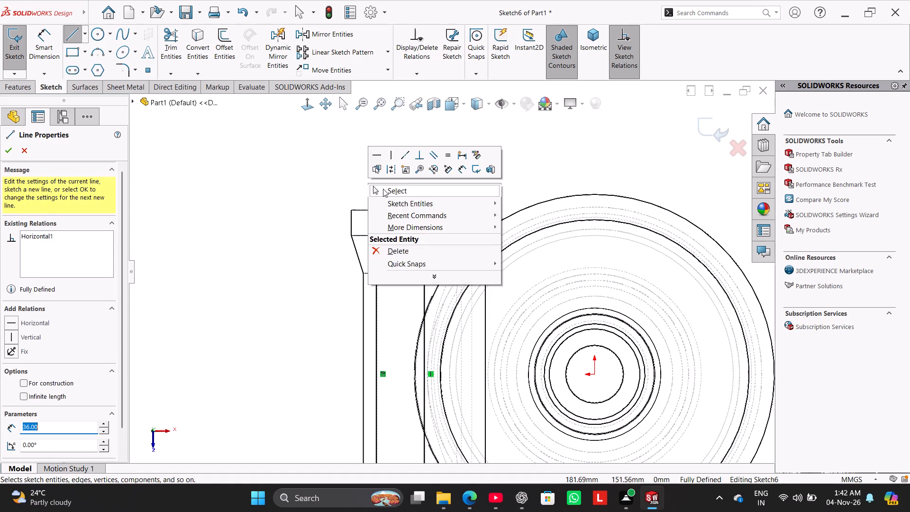
{"action": "left_click", "coordinate": [383, 189]}
{"action": "scroll", "coordinate": [415, 267], "scroll_direction": "up", "scroll_amount": 5}
{"action": "scroll", "coordinate": [440, 361], "scroll_direction": "down", "scroll_amount": 7}
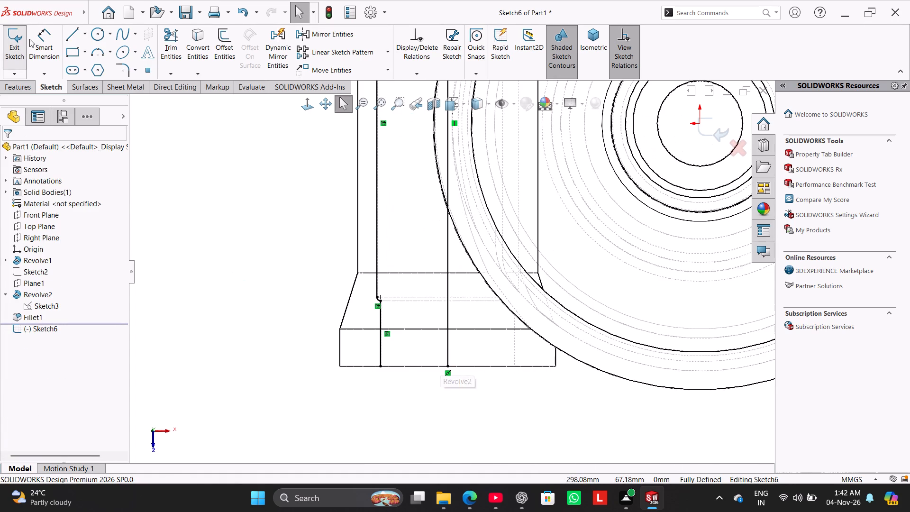
{"action": "left_click", "coordinate": [69, 36]}
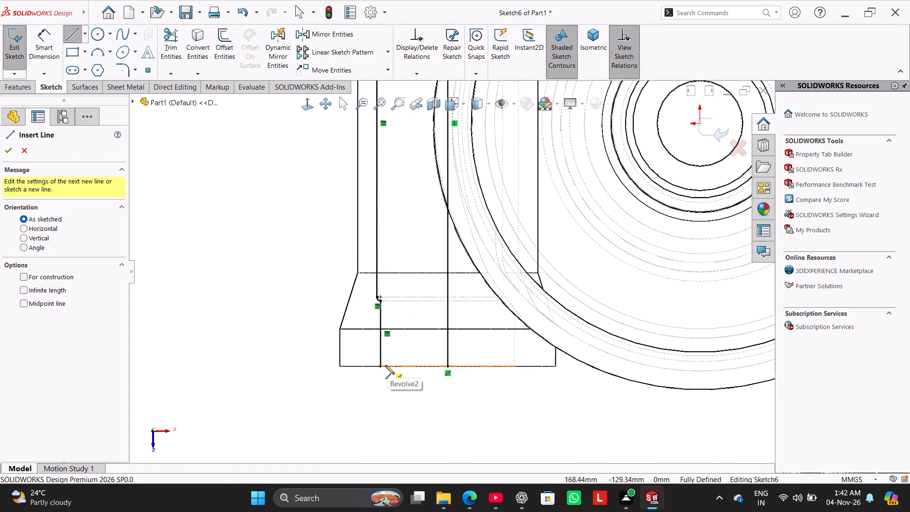
{"action": "left_click", "coordinate": [381, 366]}
{"action": "left_click", "coordinate": [447, 366]}
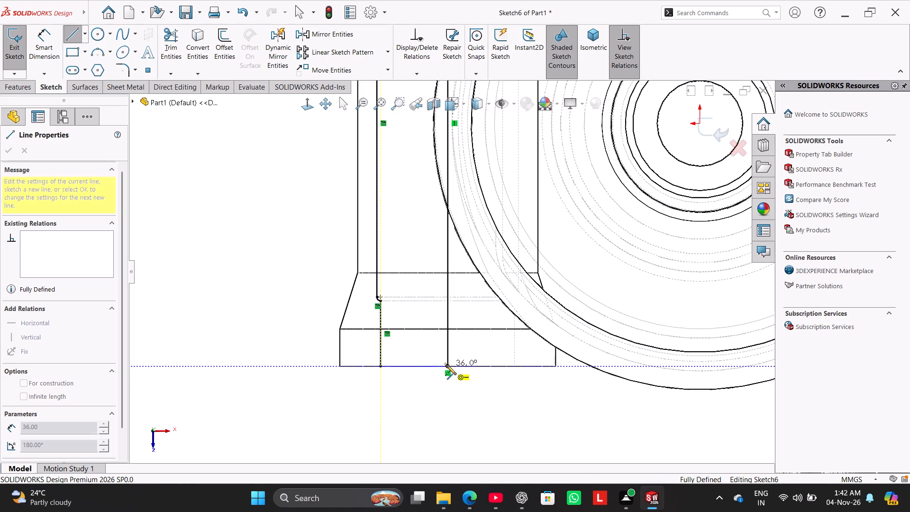
{"action": "right_click_drag", "start_coordinate": [396, 390], "coordinate": [400, 390]}
{"action": "left_click", "coordinate": [420, 394]}
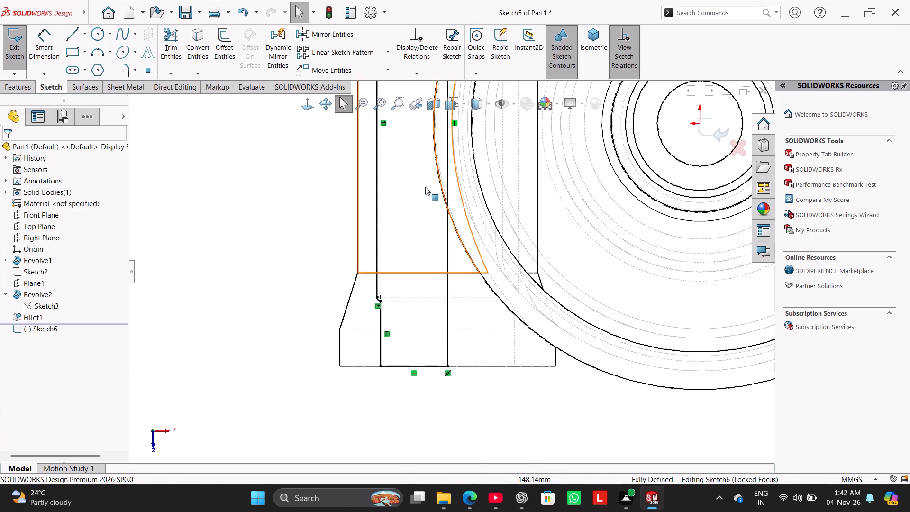
Switch the model display back to shaded with edges.
{"action": "scroll", "coordinate": [428, 171], "scroll_direction": "up", "scroll_amount": 6}
{"action": "scroll", "coordinate": [447, 134], "scroll_direction": "down", "scroll_amount": 2}
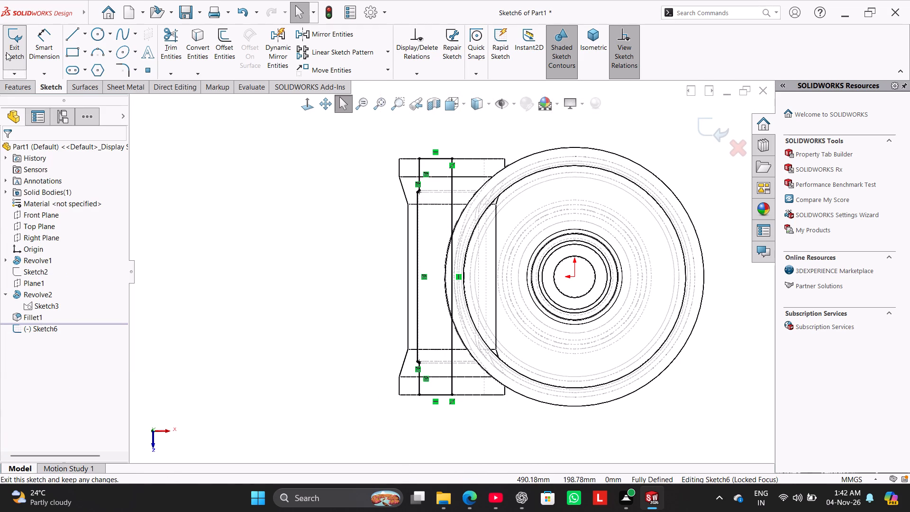
{"action": "left_click", "coordinate": [488, 106]}
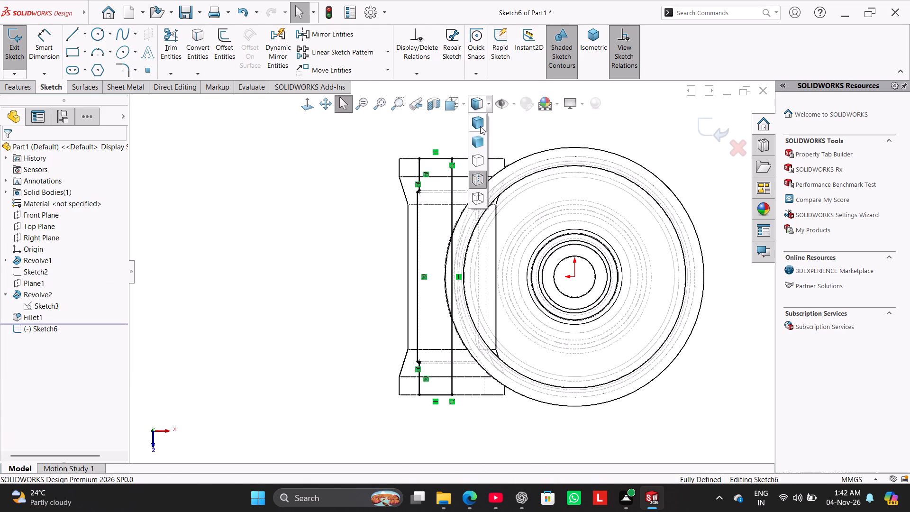
{"action": "left_click", "coordinate": [480, 125]}
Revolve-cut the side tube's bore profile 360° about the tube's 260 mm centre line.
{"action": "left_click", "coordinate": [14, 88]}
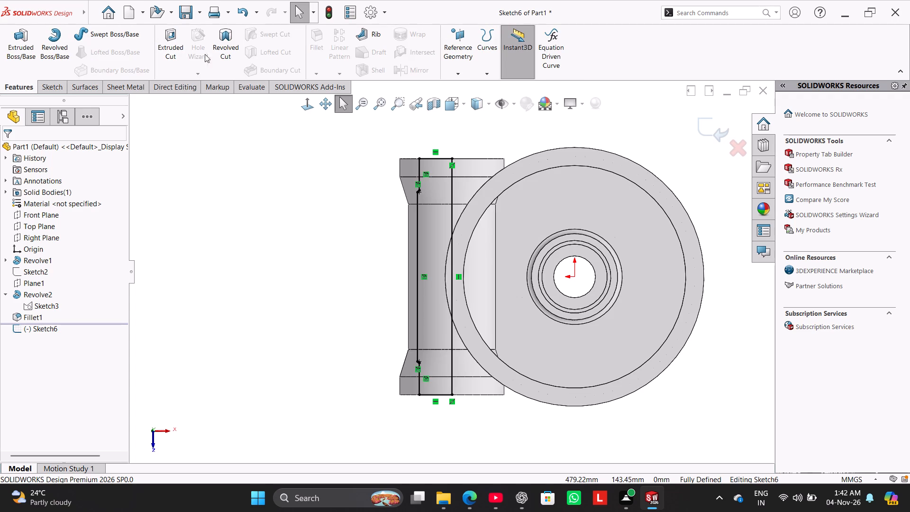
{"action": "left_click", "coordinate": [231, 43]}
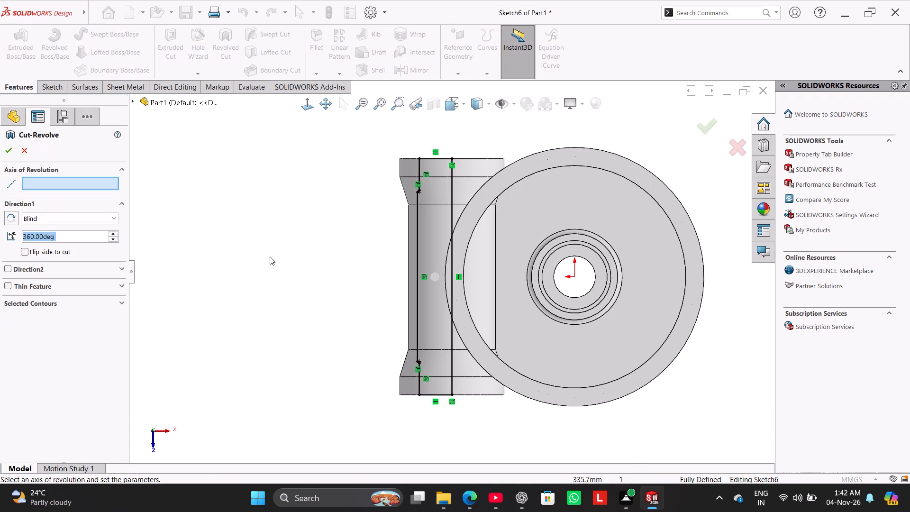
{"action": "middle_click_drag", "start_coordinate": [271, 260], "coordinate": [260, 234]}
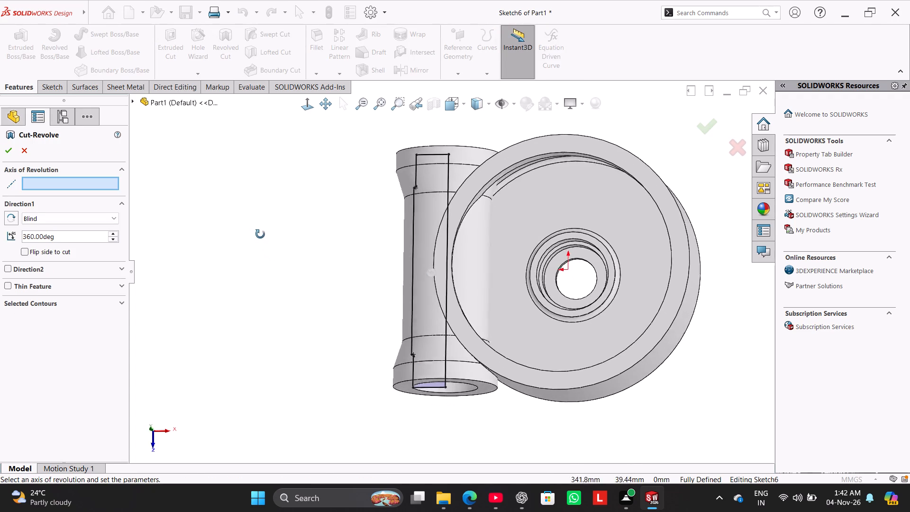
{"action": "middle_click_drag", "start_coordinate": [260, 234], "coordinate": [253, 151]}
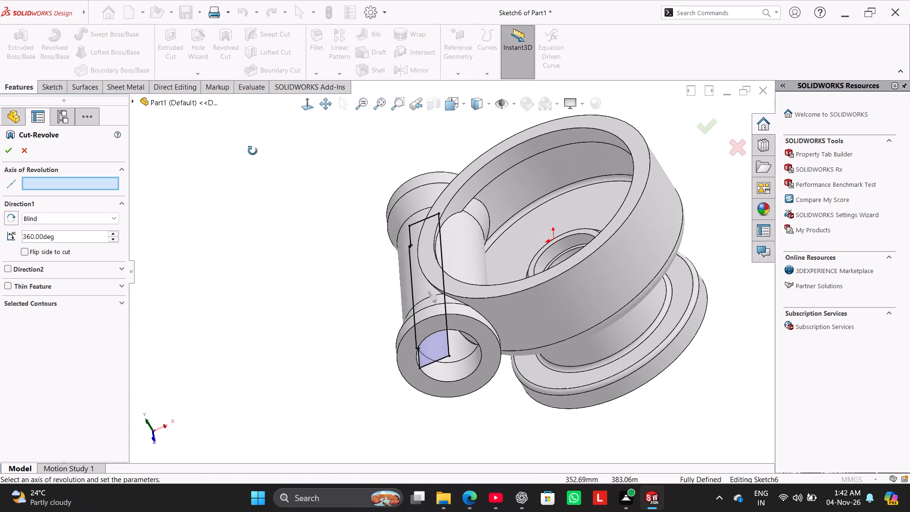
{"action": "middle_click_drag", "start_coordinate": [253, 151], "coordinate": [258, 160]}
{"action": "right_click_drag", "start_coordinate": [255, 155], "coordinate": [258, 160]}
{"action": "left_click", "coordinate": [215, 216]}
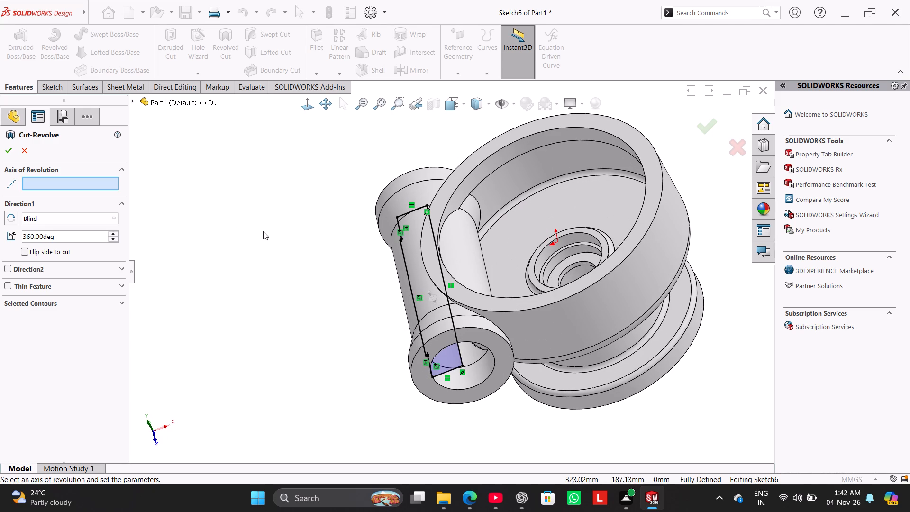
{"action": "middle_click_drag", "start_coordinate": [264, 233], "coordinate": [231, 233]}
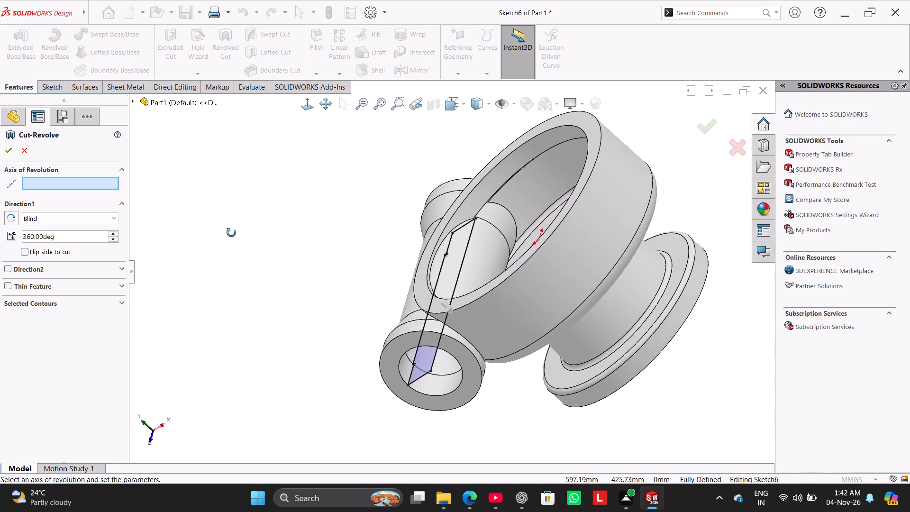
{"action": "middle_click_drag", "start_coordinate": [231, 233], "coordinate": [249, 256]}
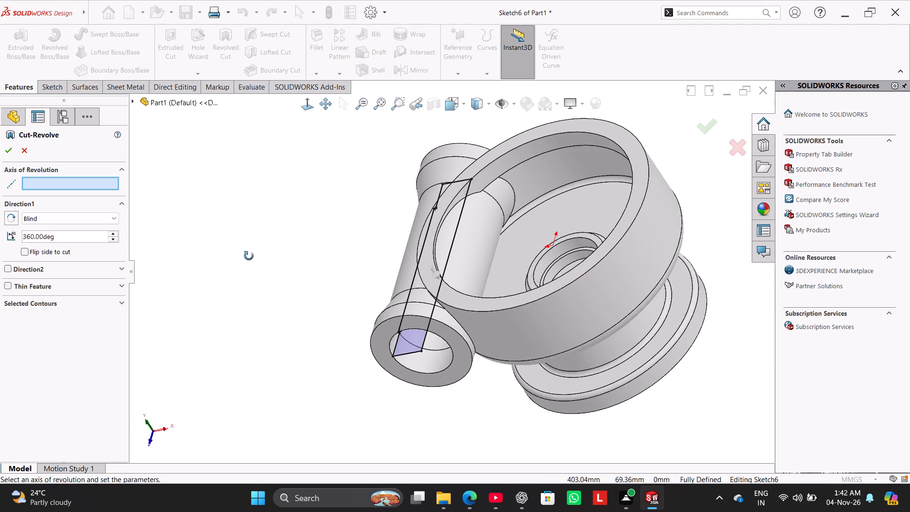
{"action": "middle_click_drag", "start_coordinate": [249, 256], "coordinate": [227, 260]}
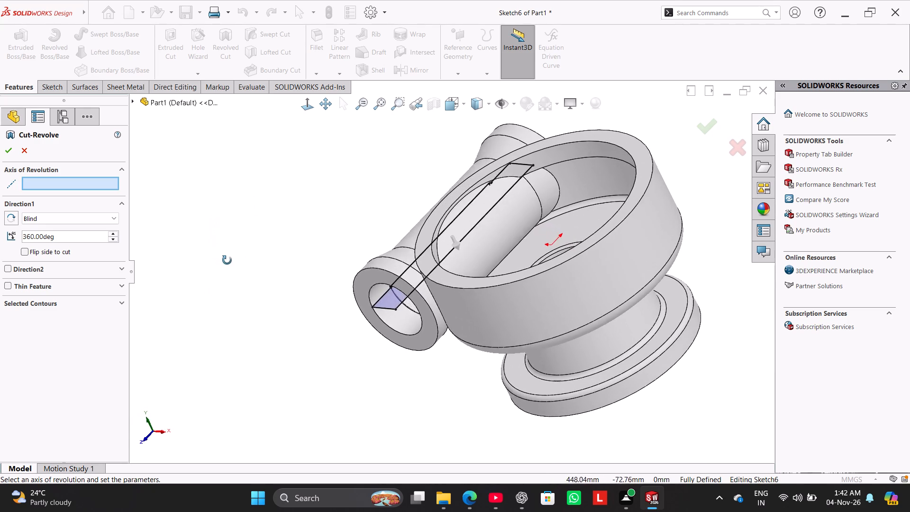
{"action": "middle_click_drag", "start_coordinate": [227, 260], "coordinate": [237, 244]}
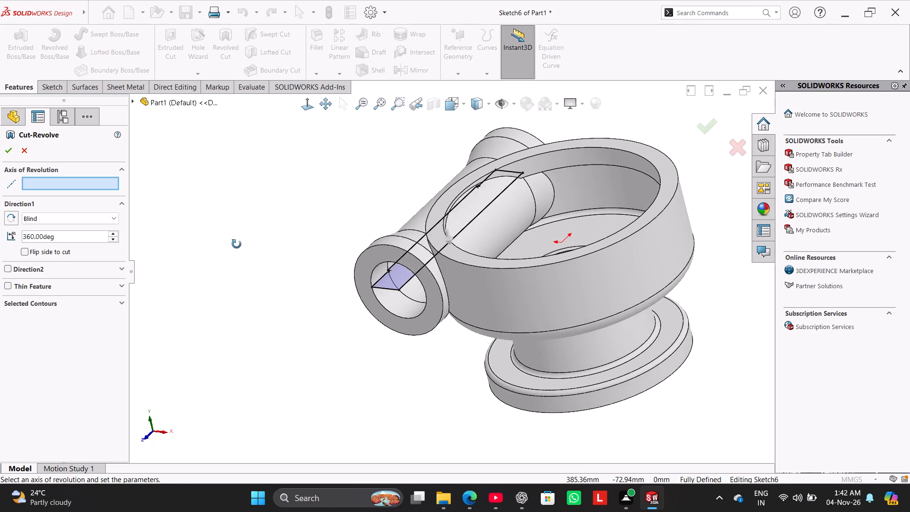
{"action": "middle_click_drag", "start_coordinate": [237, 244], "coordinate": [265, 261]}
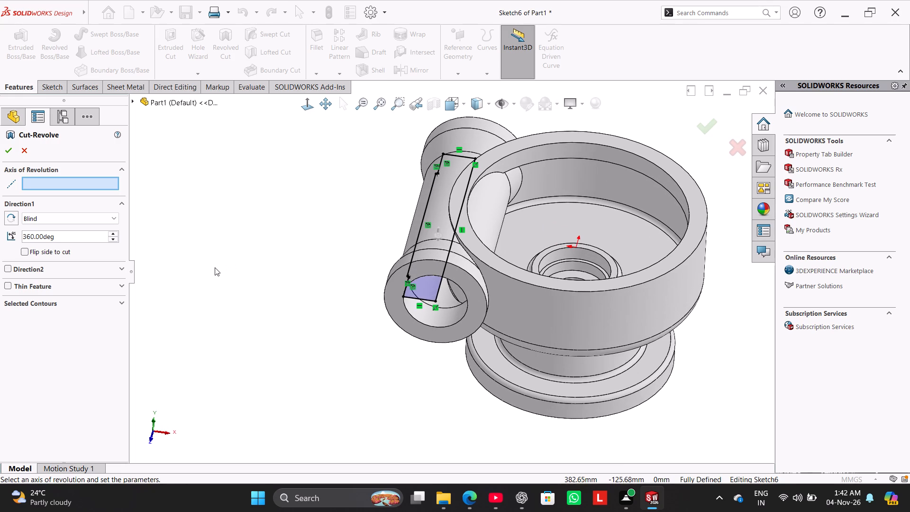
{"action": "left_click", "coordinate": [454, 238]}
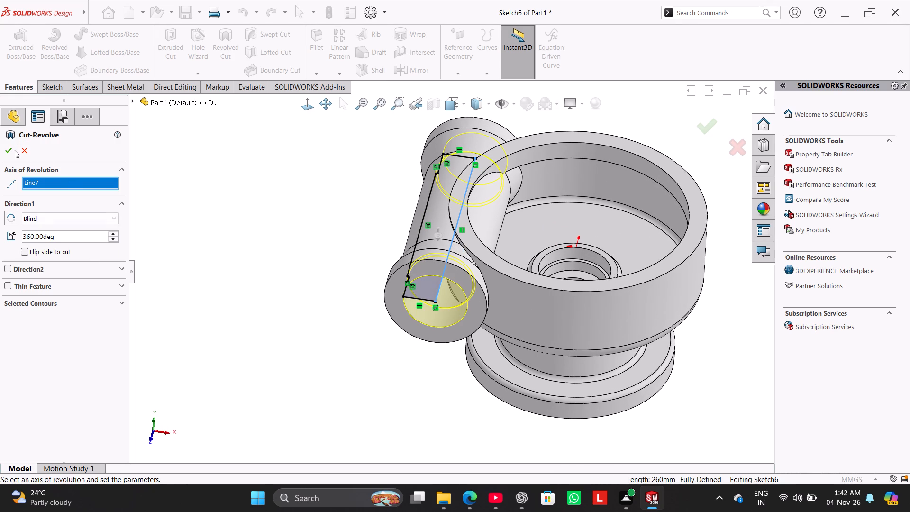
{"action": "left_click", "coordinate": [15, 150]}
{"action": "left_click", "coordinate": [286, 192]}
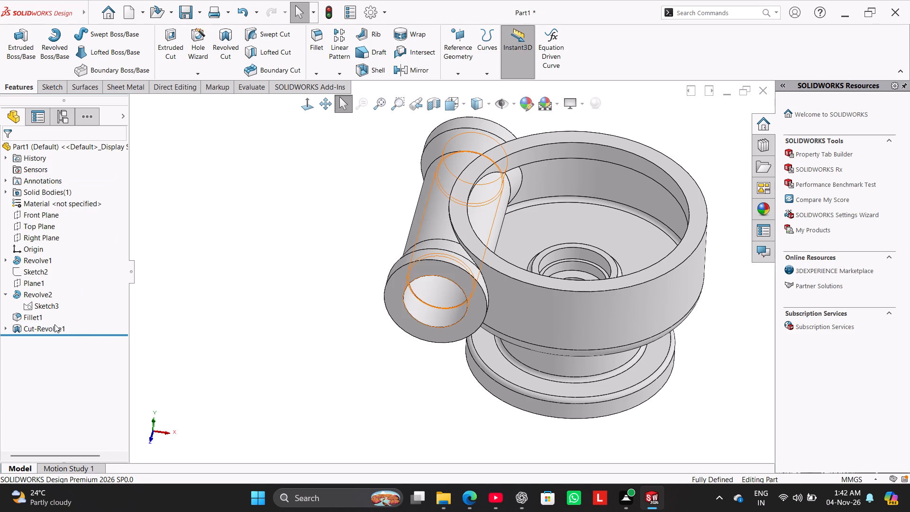
Delete the side tube's revolved bore cut together with its leftover profile sketch.
{"action": "right_click", "coordinate": [55, 324]}
{"action": "left_click", "coordinate": [89, 358]}
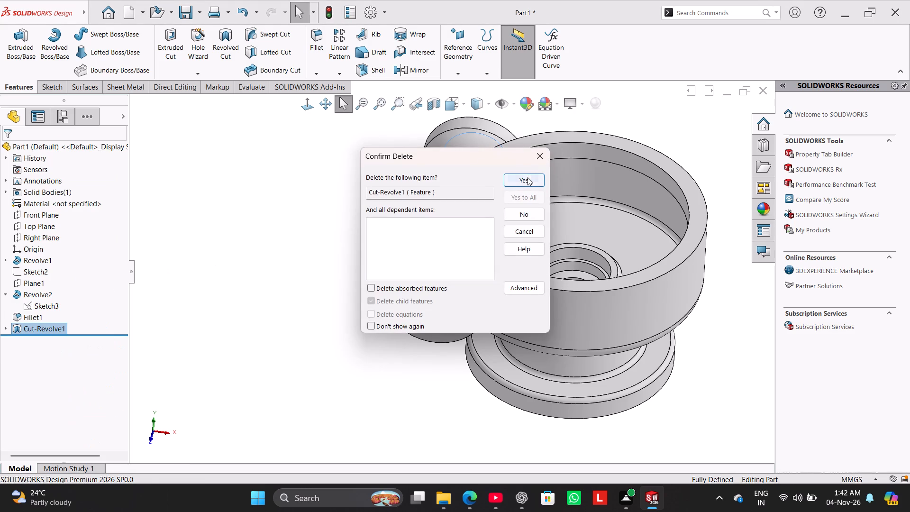
{"action": "left_click", "coordinate": [528, 177]}
{"action": "right_click", "coordinate": [40, 328]}
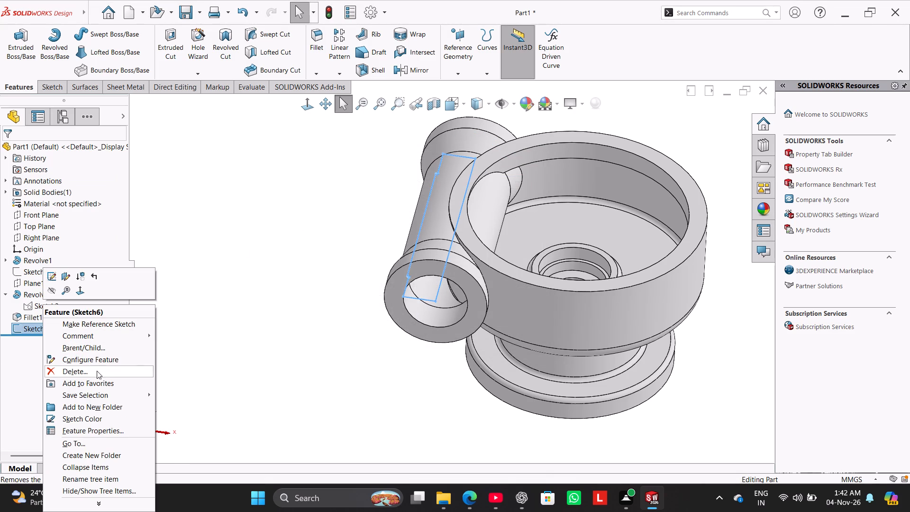
{"action": "left_click", "coordinate": [97, 371]}
{"action": "left_click", "coordinate": [511, 183]}
{"action": "left_click", "coordinate": [275, 224]}
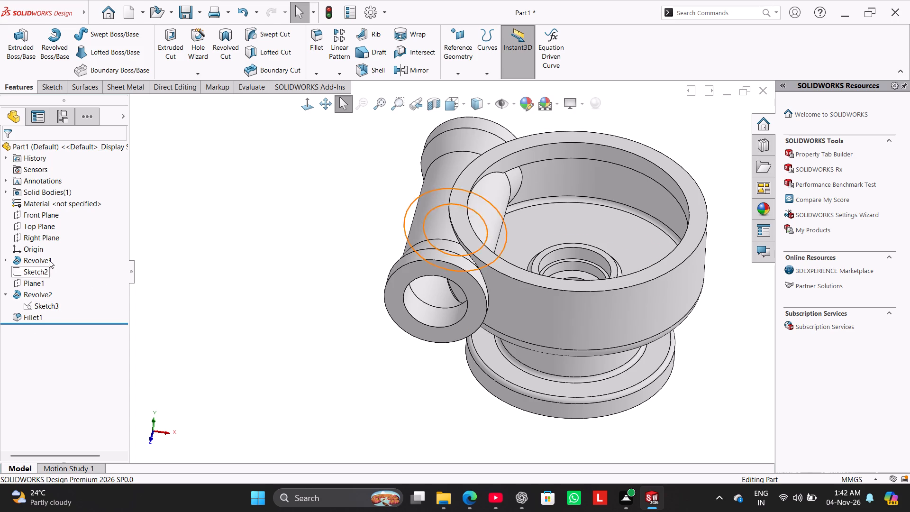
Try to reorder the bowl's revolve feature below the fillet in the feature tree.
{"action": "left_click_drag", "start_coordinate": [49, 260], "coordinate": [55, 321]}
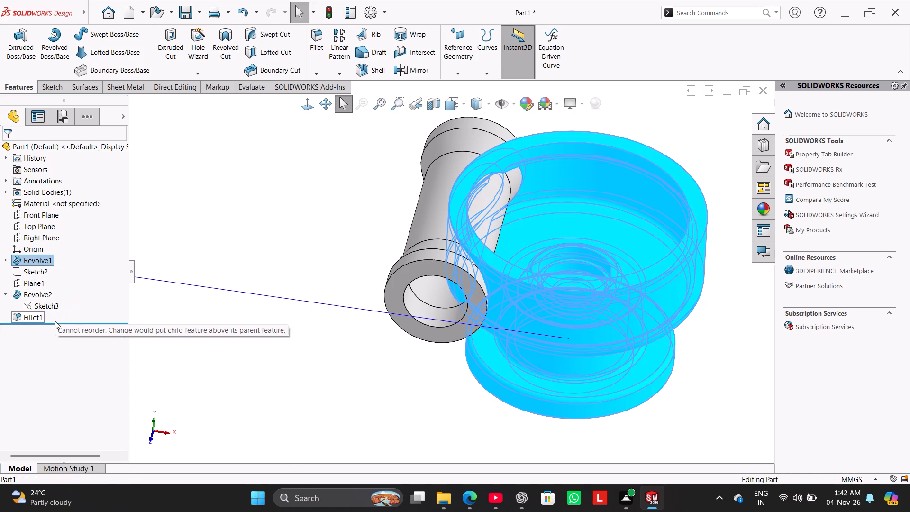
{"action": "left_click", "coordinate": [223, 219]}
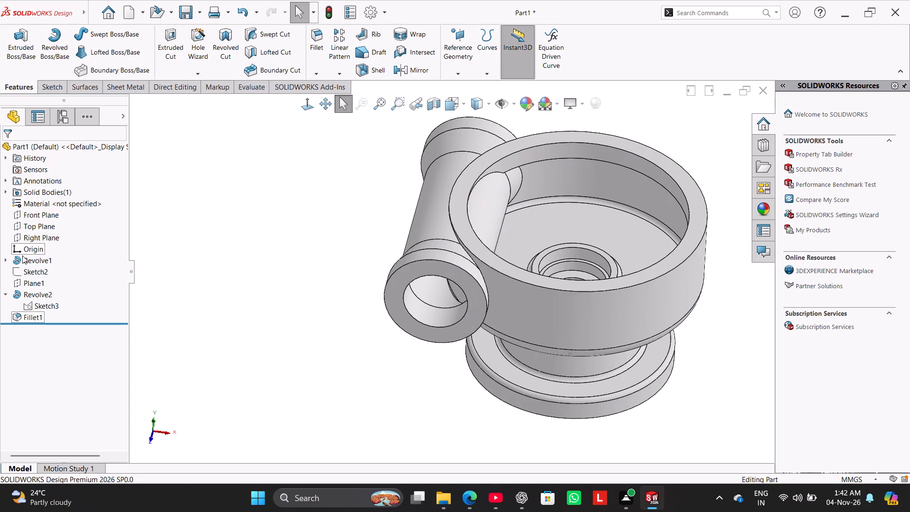
Open the bowl revolve's profile sketch to examine its geometry and dimensions, and exit without editing.
{"action": "right_click", "coordinate": [33, 261]}
{"action": "left_click", "coordinate": [59, 231]}
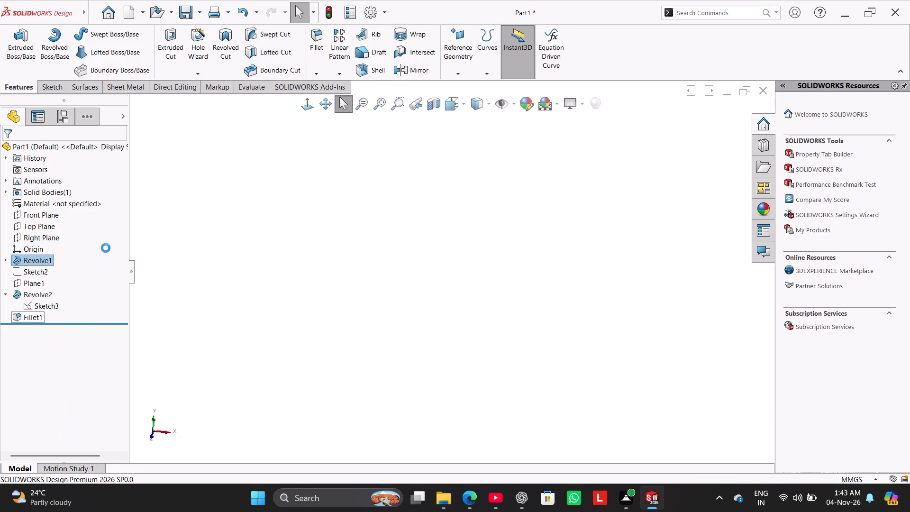
{"action": "scroll", "coordinate": [264, 272], "scroll_direction": "up", "scroll_amount": 3}
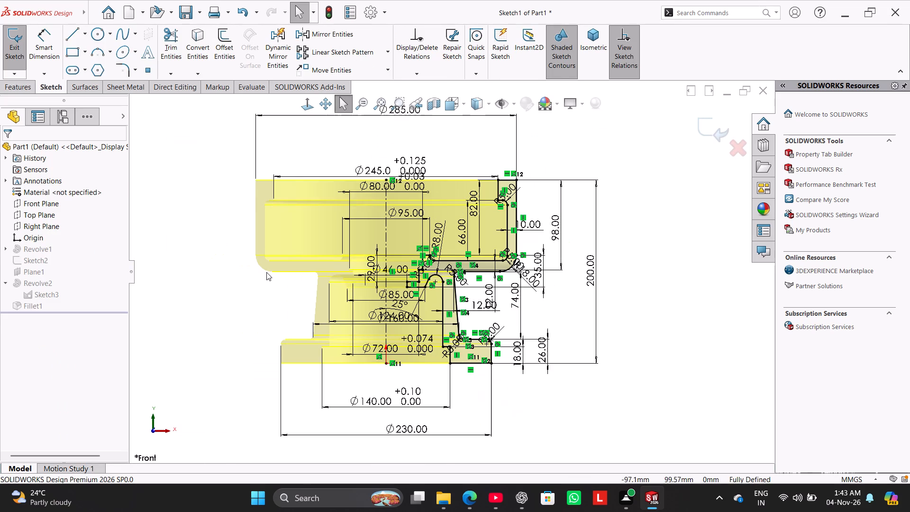
{"action": "left_click", "coordinate": [206, 288]}
{"action": "left_click", "coordinate": [12, 55]}
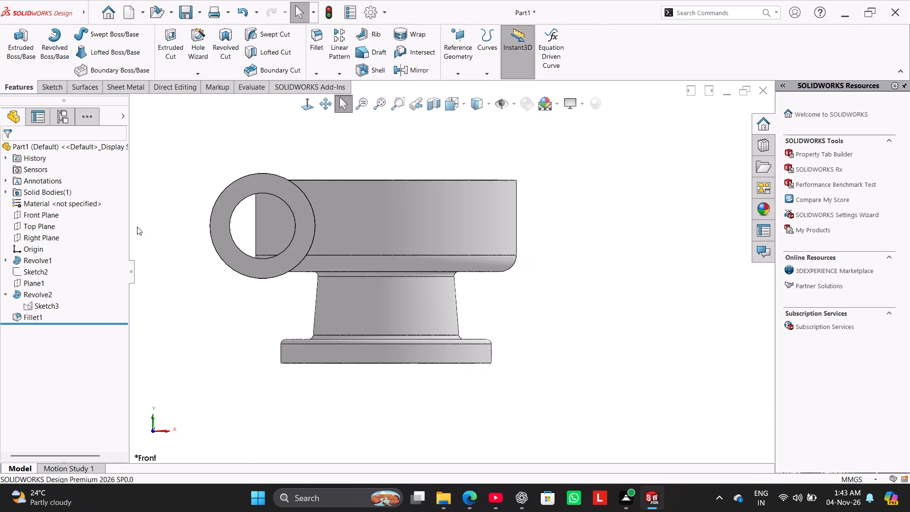
{"action": "left_click", "coordinate": [184, 261]}
Start a new sketch on the Front Plane.
{"action": "middle_click_drag", "start_coordinate": [200, 277], "coordinate": [198, 331]}
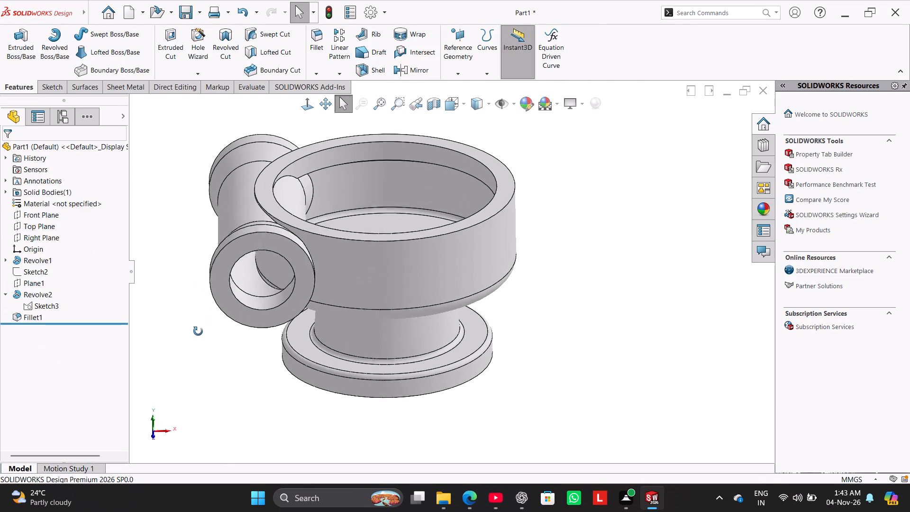
{"action": "middle_click_drag", "start_coordinate": [198, 331], "coordinate": [180, 316]}
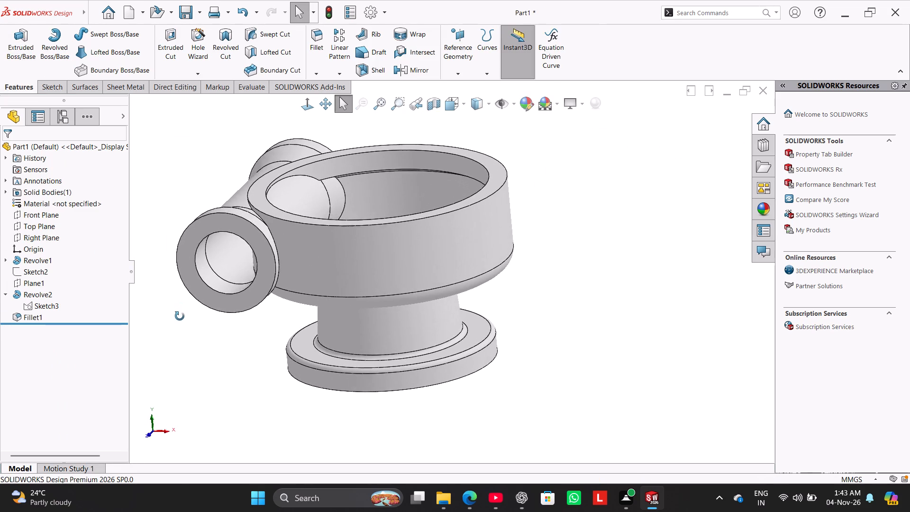
{"action": "middle_click_drag", "start_coordinate": [180, 316], "coordinate": [196, 301]}
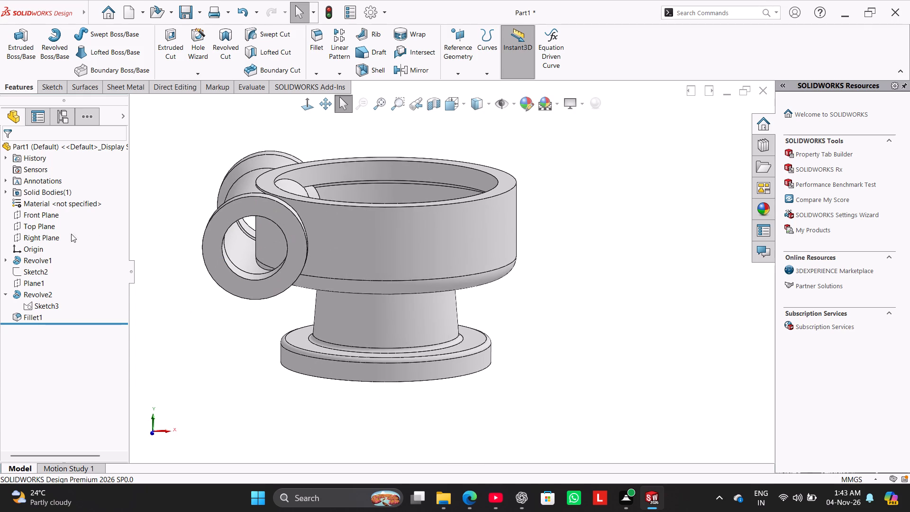
{"action": "left_click", "coordinate": [53, 216]}
{"action": "left_click", "coordinate": [61, 201]}
{"action": "left_click", "coordinate": [161, 254]}
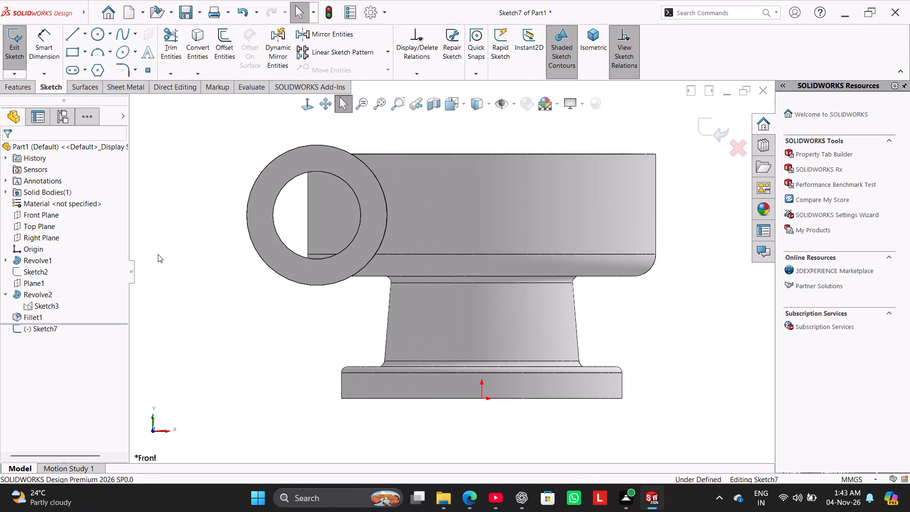
Show the profile sketch absorbed in the bowl's revolve feature as a reference for the new sketch.
{"action": "left_click", "coordinate": [5, 293]}
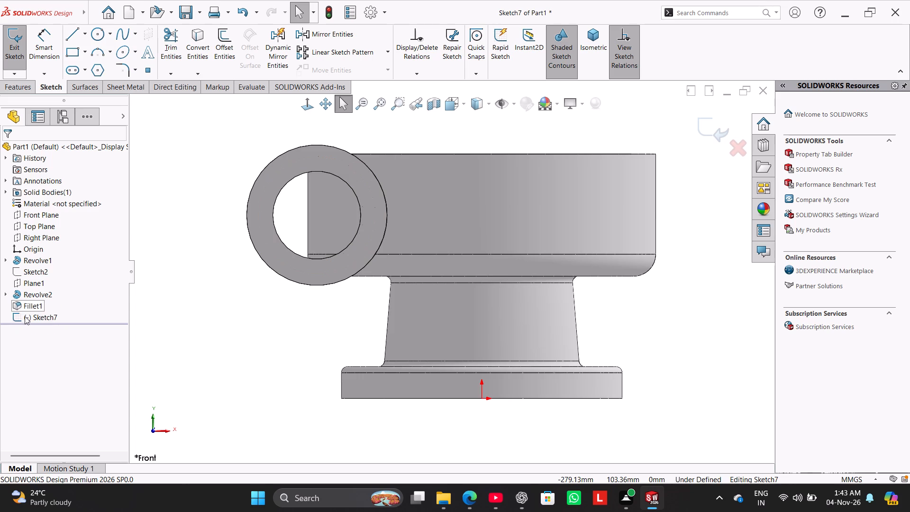
{"action": "left_click", "coordinate": [25, 316]}
{"action": "left_click", "coordinate": [140, 238]}
{"action": "left_click", "coordinate": [8, 262]}
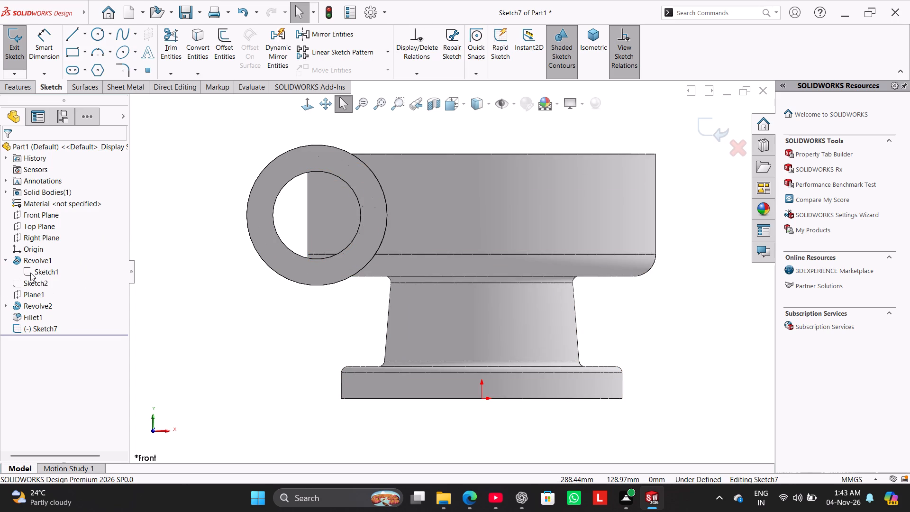
{"action": "right_click", "coordinate": [30, 273]}
{"action": "left_click", "coordinate": [42, 262]}
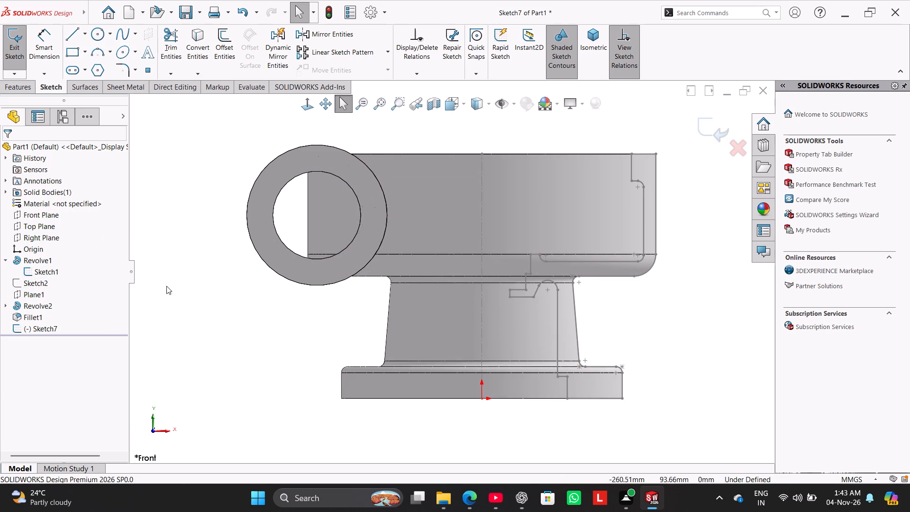
{"action": "left_click", "coordinate": [172, 291]}
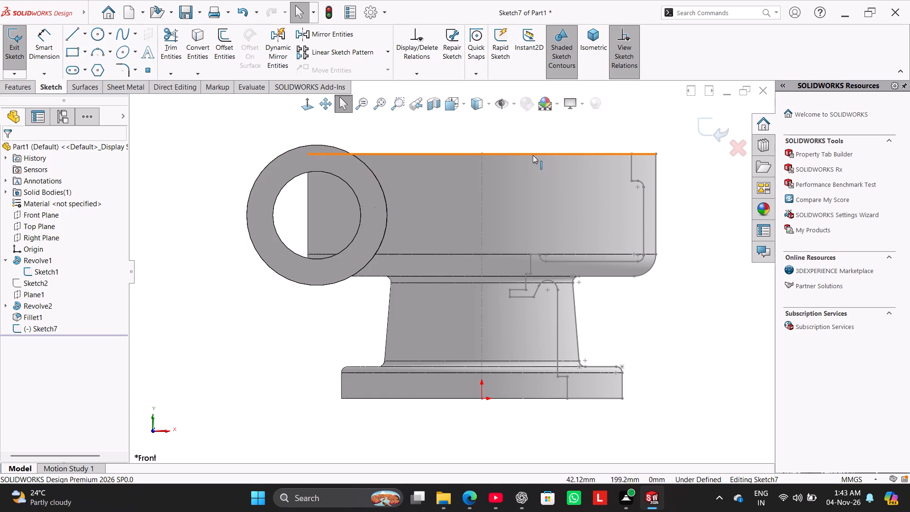
Convert the bowl's inner profile into the sketch, from the rim down the wall, across the floor and down the stepped throat.
{"action": "left_click", "coordinate": [630, 166]}
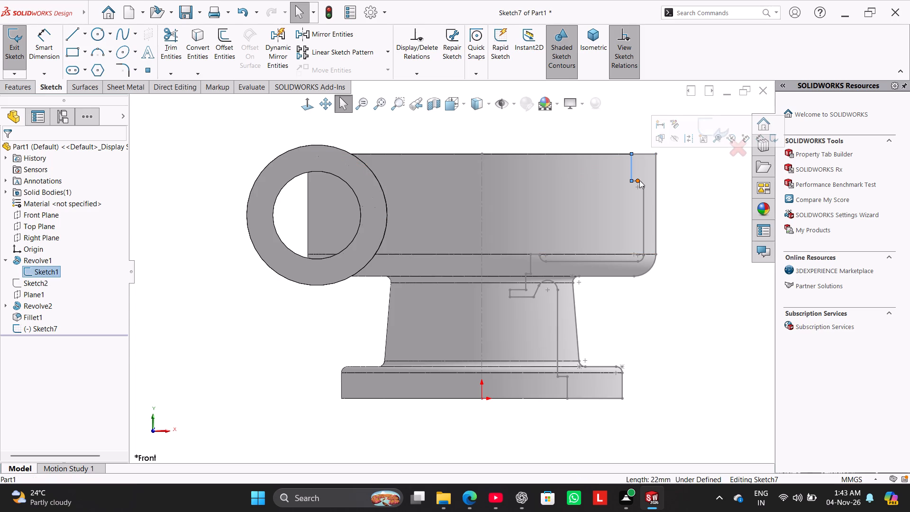
{"action": "left_click", "coordinate": [642, 183]}
{"action": "scroll", "coordinate": [646, 175], "scroll_direction": "down", "scroll_amount": 3}
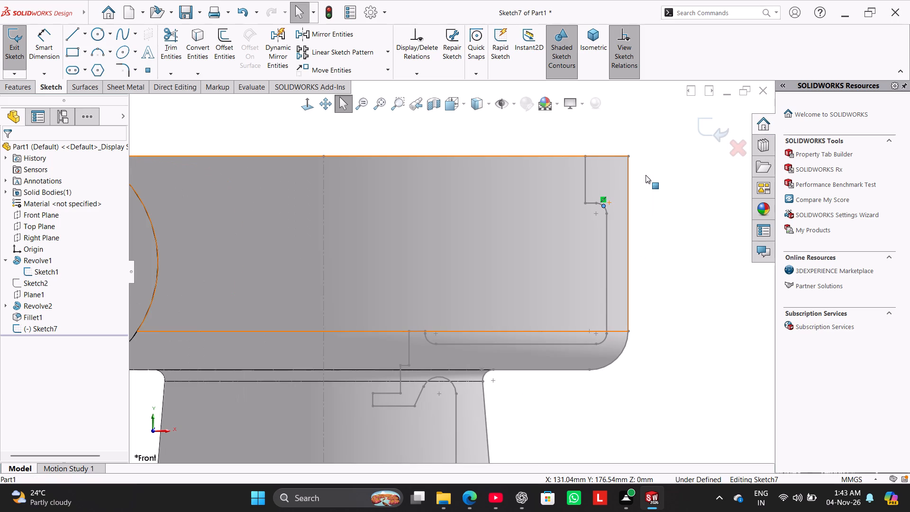
{"action": "left_click", "coordinate": [258, 128]}
{"action": "left_click_drag", "start_coordinate": [199, 41], "coordinate": [203, 47]}
{"action": "left_click", "coordinate": [588, 185]}
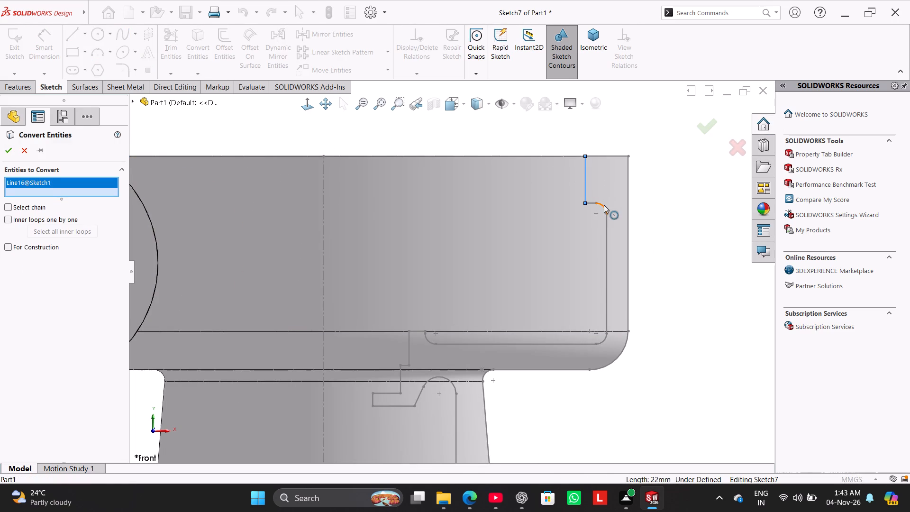
{"action": "left_click", "coordinate": [604, 205]}
{"action": "left_click", "coordinate": [592, 202]}
{"action": "left_click", "coordinate": [608, 246]}
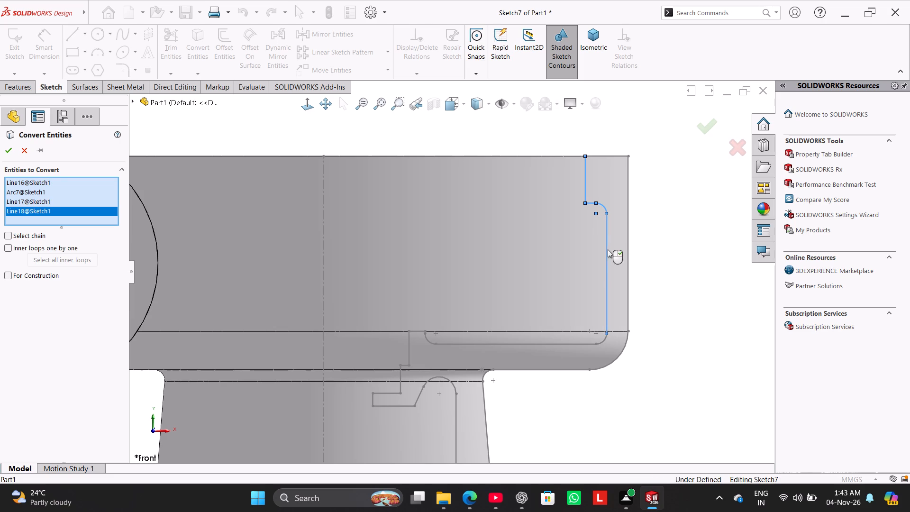
{"action": "left_click", "coordinate": [600, 343]}
{"action": "left_click", "coordinate": [577, 344]}
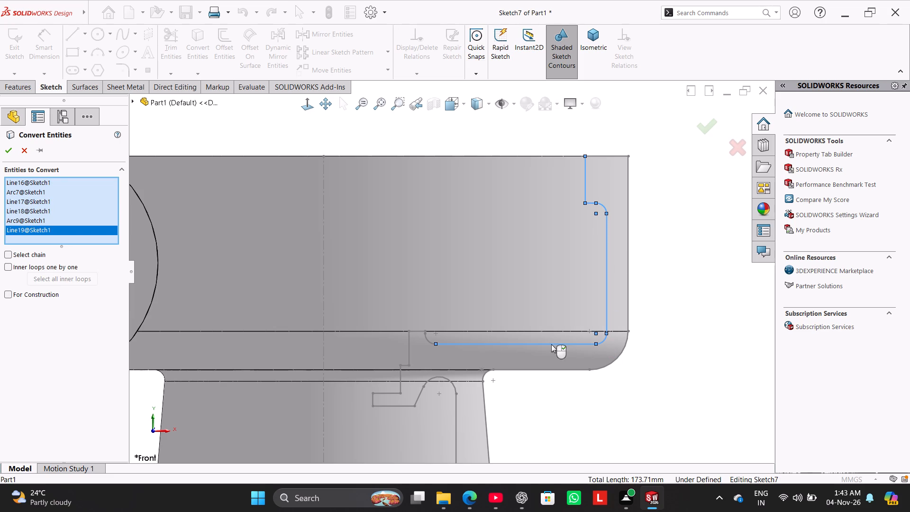
{"action": "left_click", "coordinate": [431, 341]}
{"action": "scroll", "coordinate": [433, 319], "scroll_direction": "down", "scroll_amount": 6}
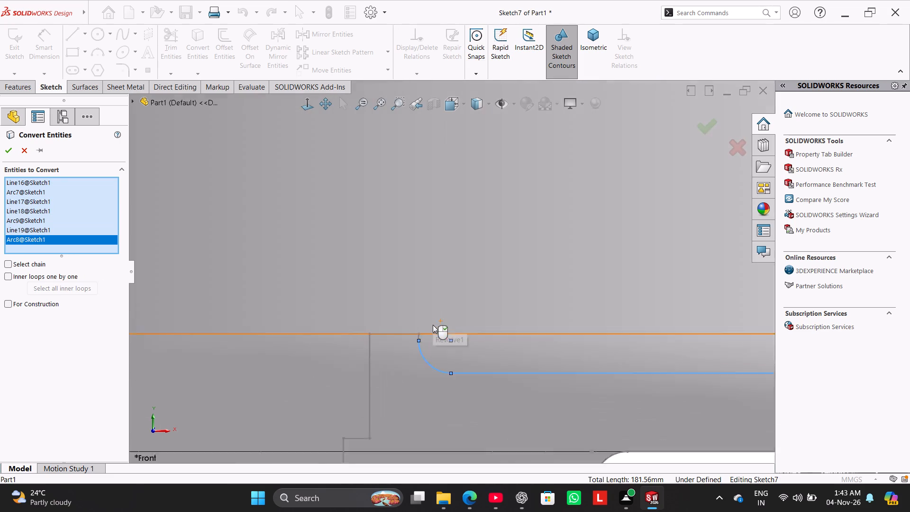
{"action": "scroll", "coordinate": [433, 325], "scroll_direction": "down", "scroll_amount": 1}
{"action": "left_click", "coordinate": [393, 333]}
{"action": "left_click", "coordinate": [416, 335]}
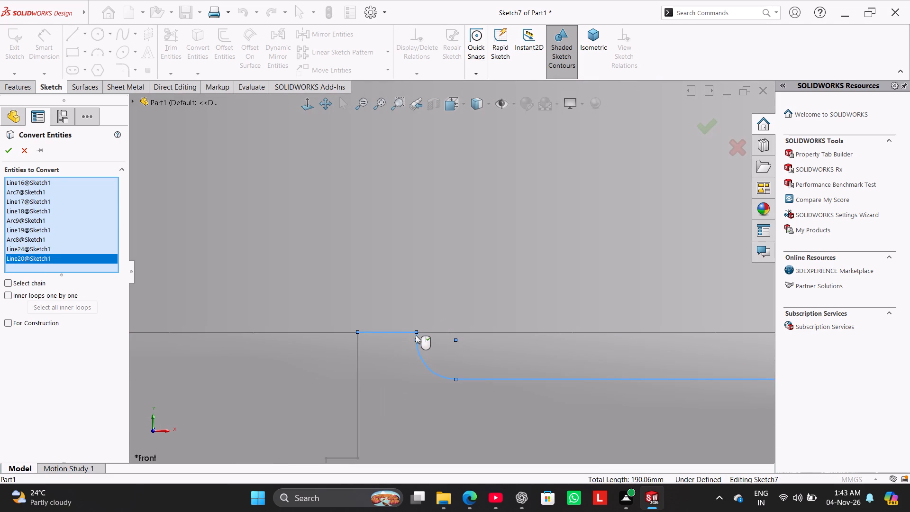
{"action": "scroll", "coordinate": [403, 358], "scroll_direction": "up", "scroll_amount": 7}
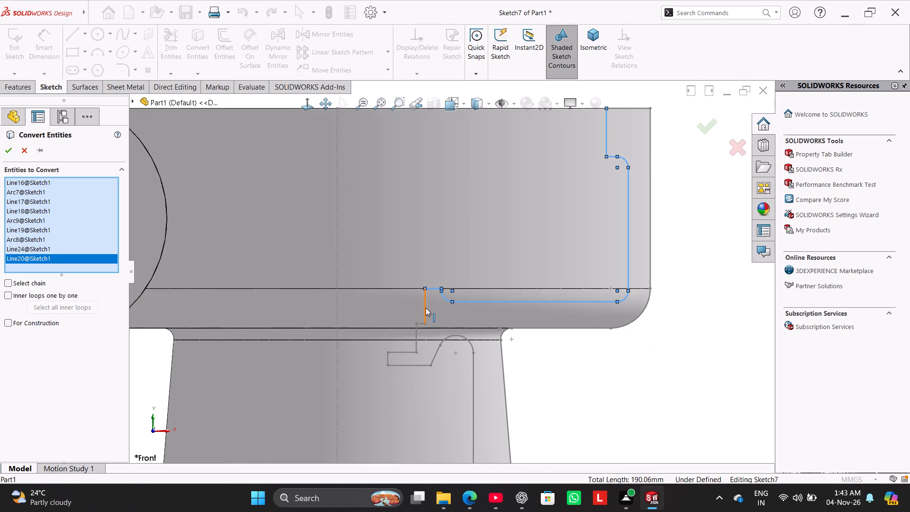
{"action": "left_click", "coordinate": [426, 308]}
{"action": "scroll", "coordinate": [388, 342], "scroll_direction": "up", "scroll_amount": 4}
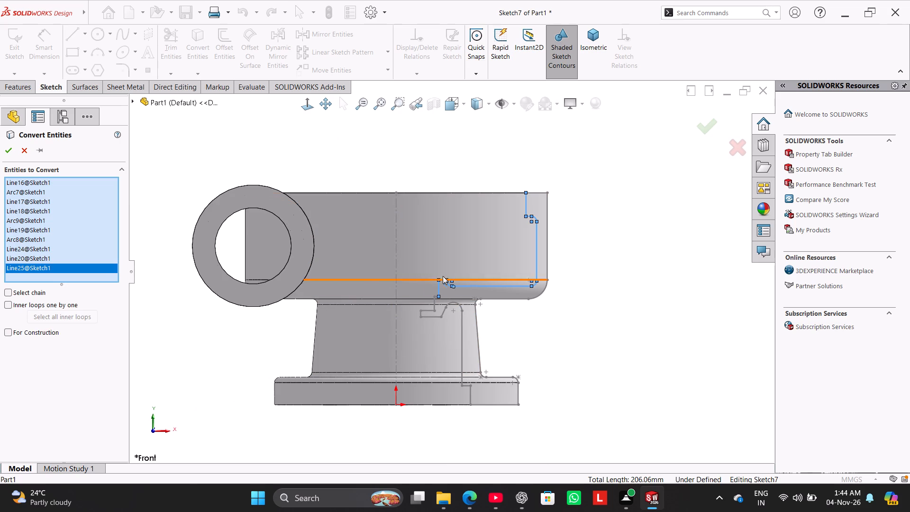
{"action": "scroll", "coordinate": [455, 282], "scroll_direction": "down", "scroll_amount": 4}
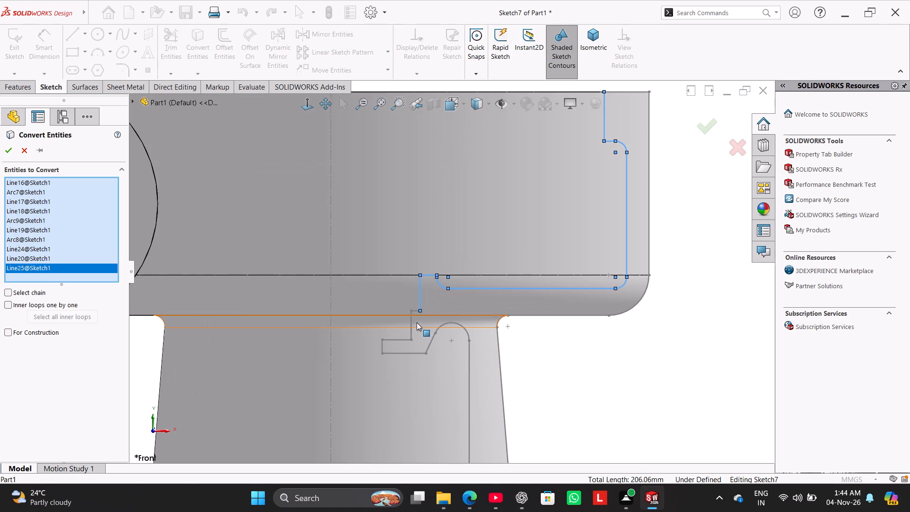
{"action": "left_click", "coordinate": [410, 325]}
{"action": "scroll", "coordinate": [417, 309], "scroll_direction": "down", "scroll_amount": 4}
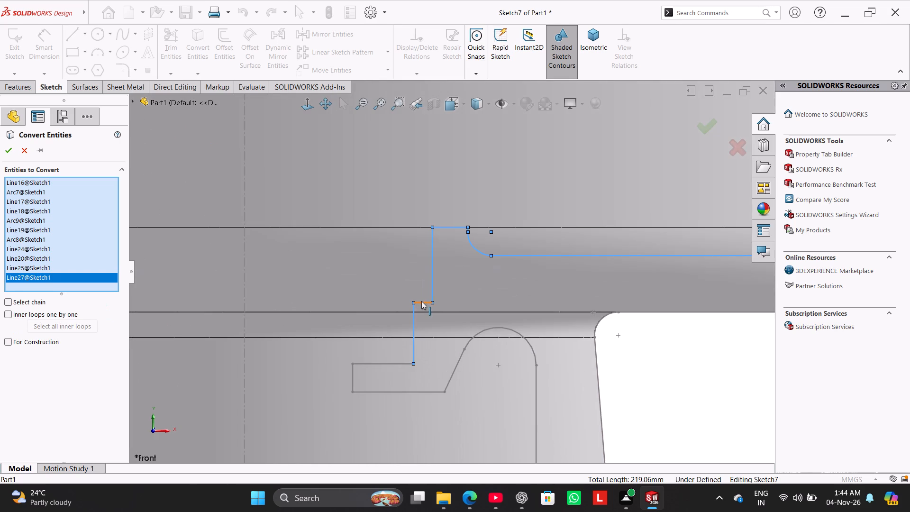
{"action": "left_click", "coordinate": [421, 301]}
{"action": "scroll", "coordinate": [420, 312], "scroll_direction": "up", "scroll_amount": 6}
{"action": "scroll", "coordinate": [293, 318], "scroll_direction": "up", "scroll_amount": 2}
{"action": "scroll", "coordinate": [457, 292], "scroll_direction": "down", "scroll_amount": 4}
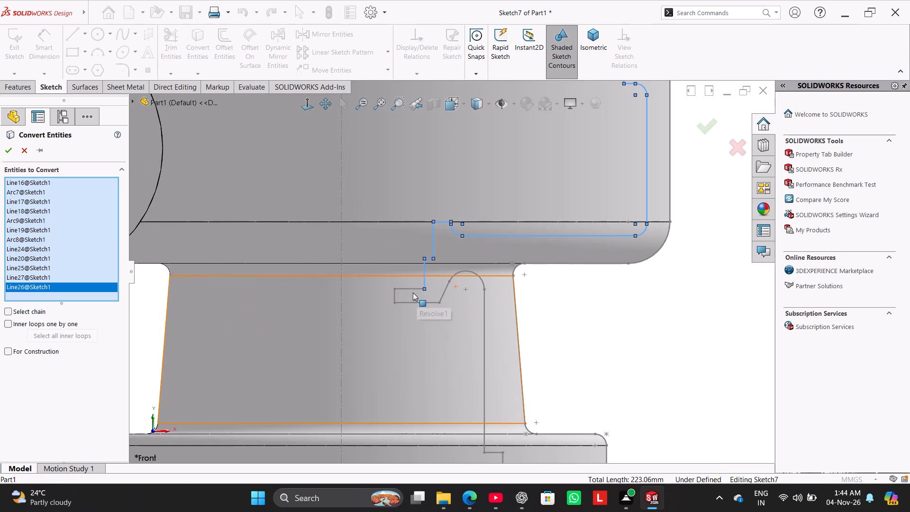
{"action": "left_click", "coordinate": [409, 289]}
{"action": "left_click", "coordinate": [395, 297]}
{"action": "scroll", "coordinate": [395, 316], "scroll_direction": "up", "scroll_amount": 2}
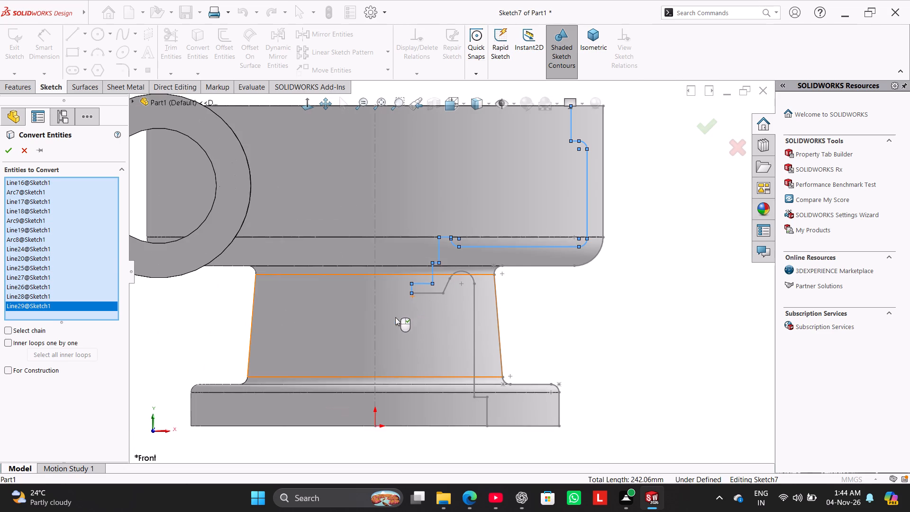
{"action": "left_click", "coordinate": [6, 152]}
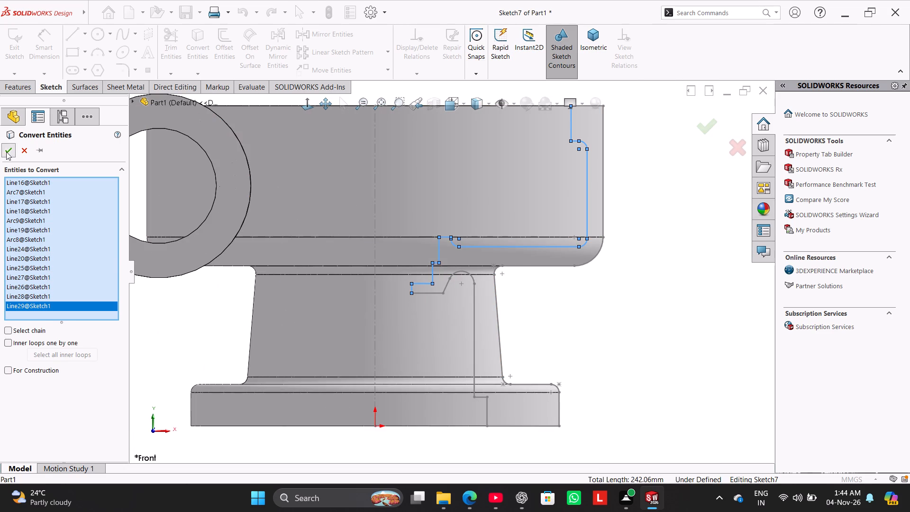
Draw a horizontal line from the lower end of the converted profile to the bowl's central axis.
{"action": "left_click", "coordinate": [73, 35]}
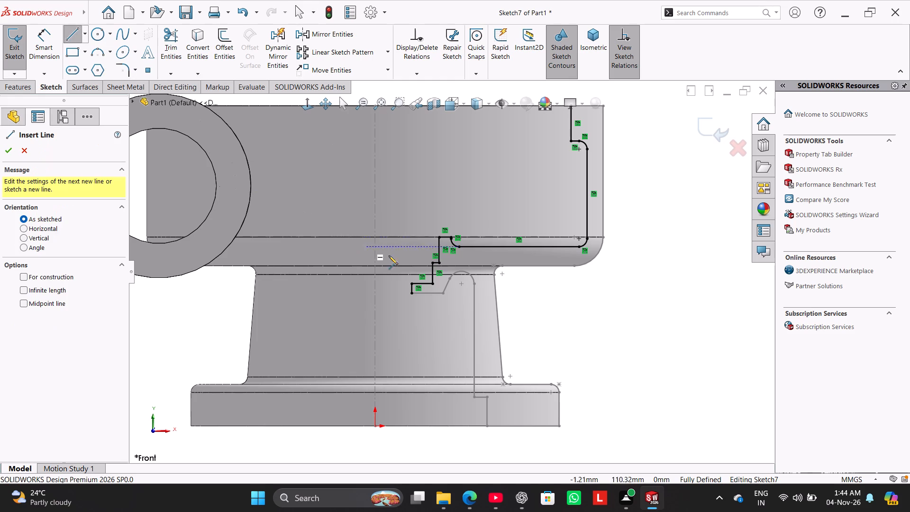
{"action": "left_click", "coordinate": [414, 294]}
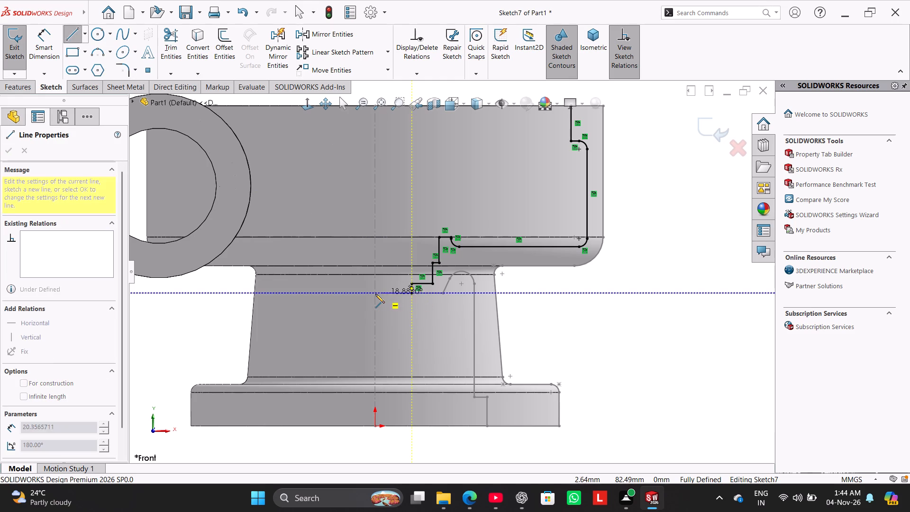
{"action": "left_click", "coordinate": [374, 294]}
{"action": "right_click", "coordinate": [409, 200]}
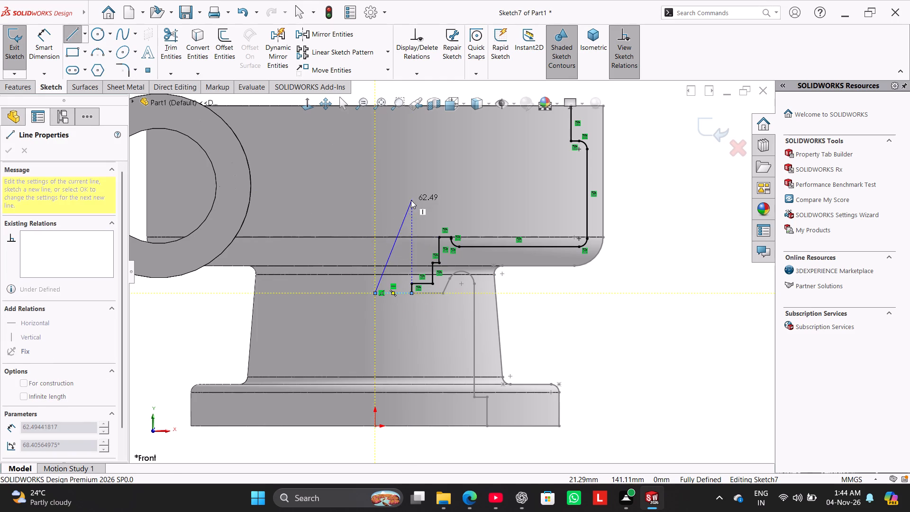
{"action": "left_click", "coordinate": [430, 207]}
Convert the vertical centreline of the bowl's profile sketch into a line in the current sketch.
{"action": "left_click", "coordinate": [193, 41]}
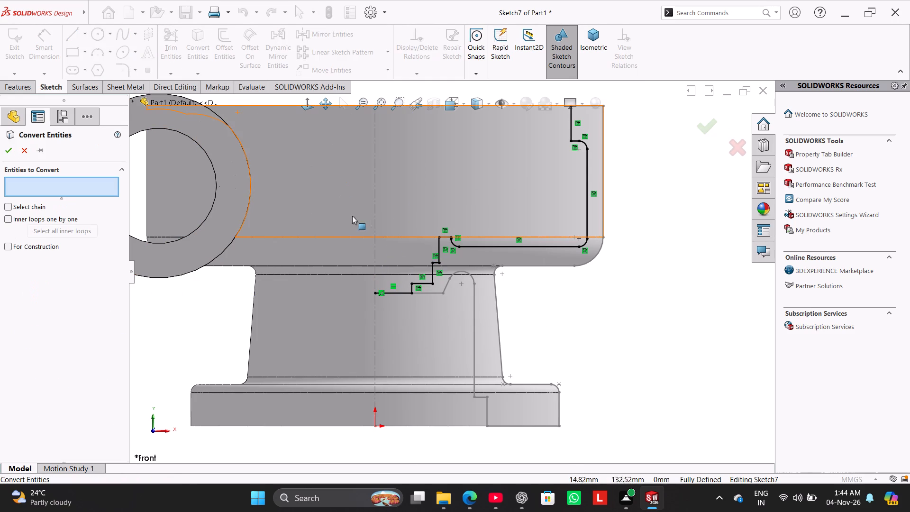
{"action": "left_click", "coordinate": [374, 230]}
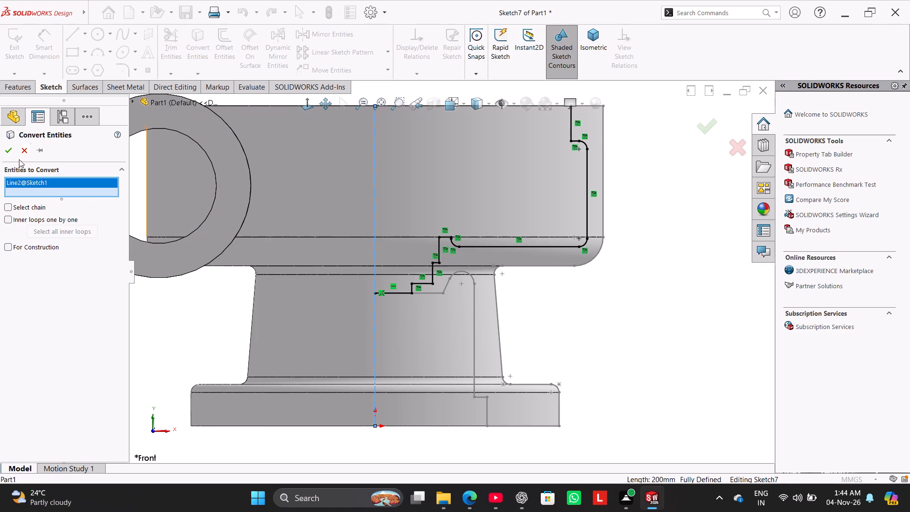
{"action": "left_click", "coordinate": [9, 149]}
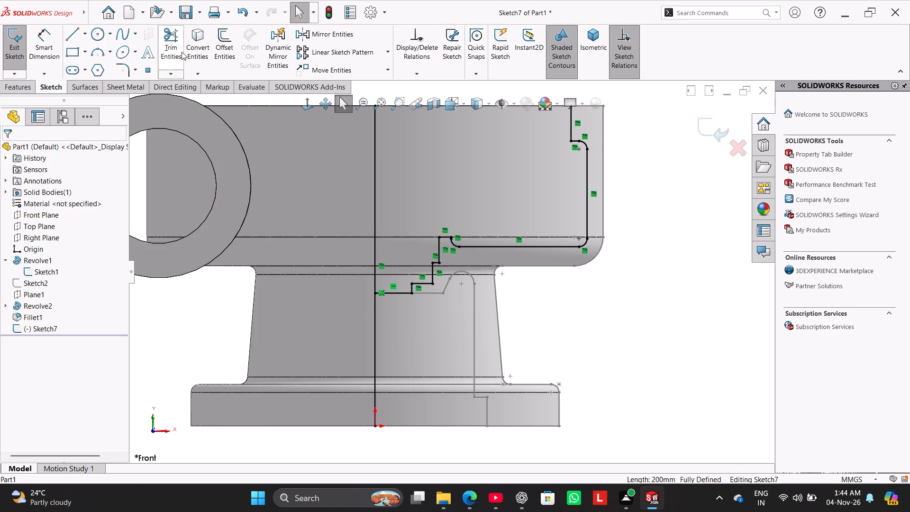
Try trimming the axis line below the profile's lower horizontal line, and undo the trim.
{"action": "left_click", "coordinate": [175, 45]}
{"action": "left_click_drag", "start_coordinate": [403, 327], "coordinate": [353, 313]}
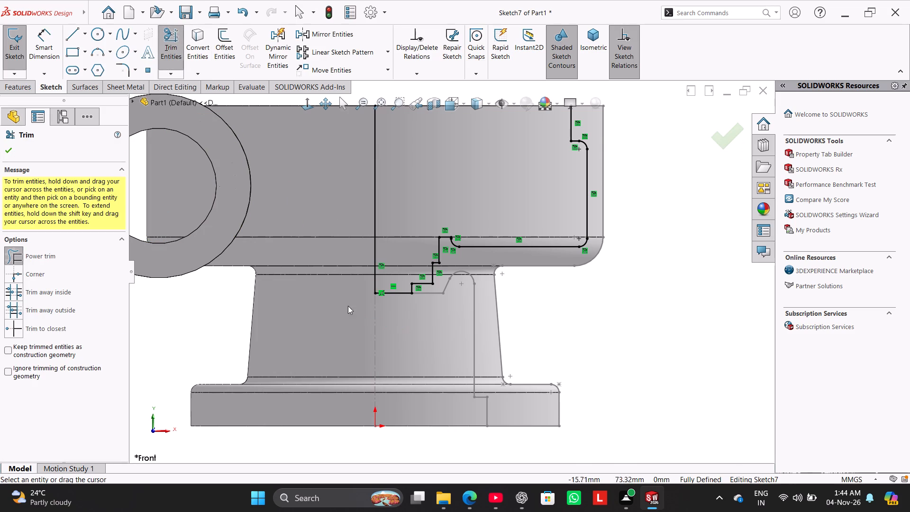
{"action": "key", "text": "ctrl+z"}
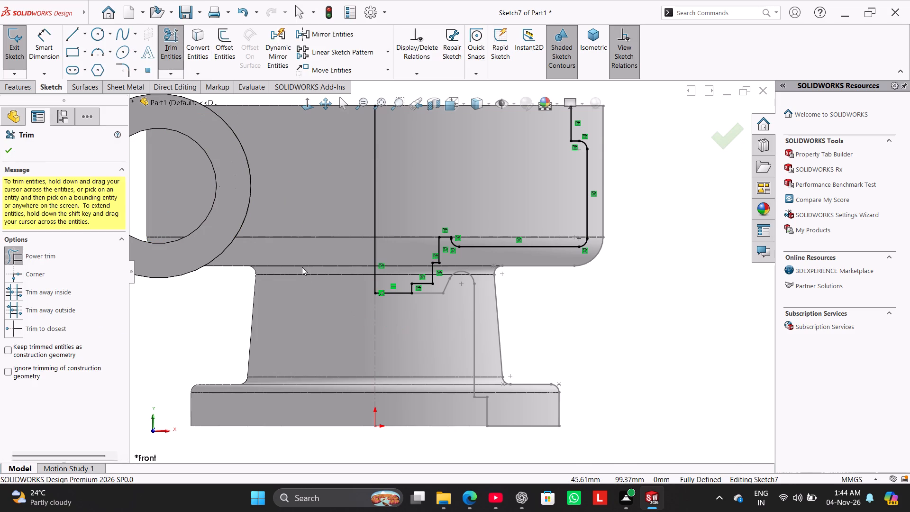
Draw a horizontal line across the bowl's rim from the profile's upper end to the top of the axis line.
{"action": "left_click", "coordinate": [76, 33]}
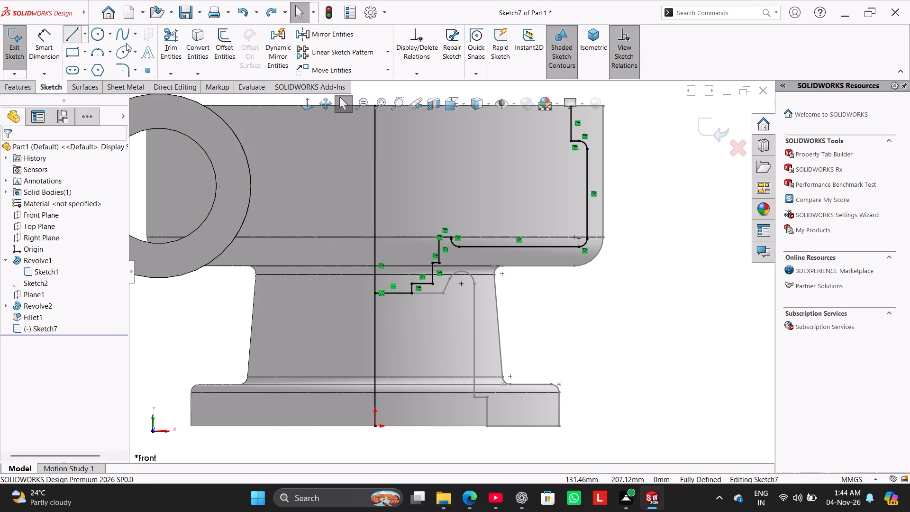
{"action": "scroll", "coordinate": [519, 126], "scroll_direction": "up", "scroll_amount": 2}
{"action": "scroll", "coordinate": [534, 131], "scroll_direction": "down", "scroll_amount": 2}
{"action": "left_click", "coordinate": [526, 185]}
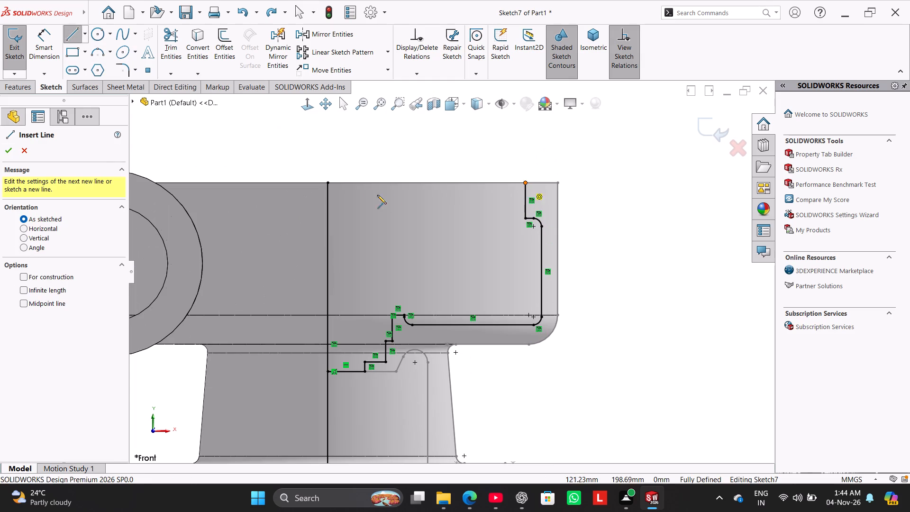
{"action": "left_click", "coordinate": [327, 182]}
{"action": "right_click", "coordinate": [325, 137]}
{"action": "left_click", "coordinate": [345, 148]}
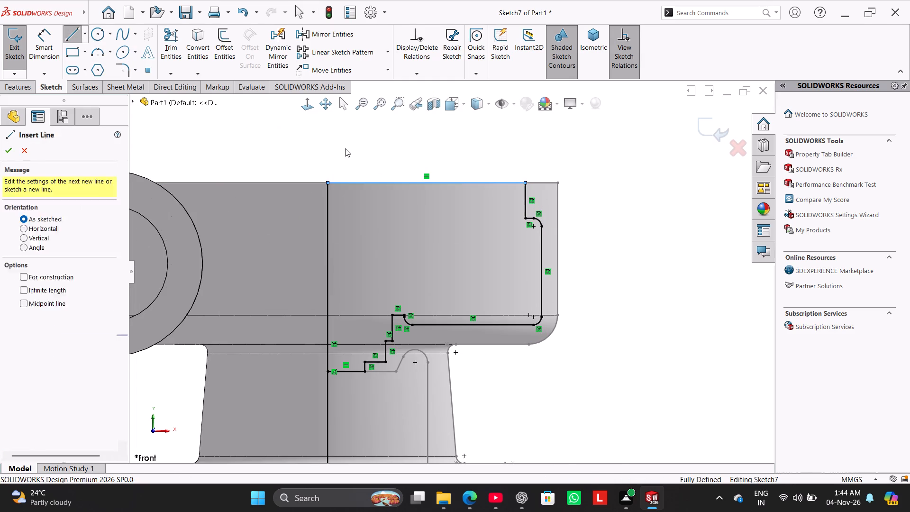
Trim away the part of the axis line that extends below the profile's lower horizontal line.
{"action": "scroll", "coordinate": [333, 199], "scroll_direction": "up", "scroll_amount": 2}
{"action": "left_click", "coordinate": [171, 46]}
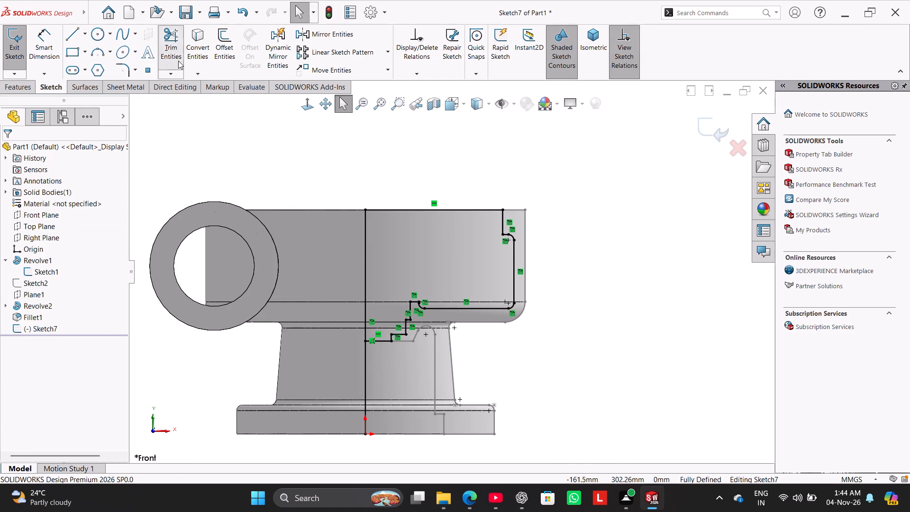
{"action": "left_click_drag", "start_coordinate": [389, 372], "coordinate": [351, 353]}
{"action": "right_click", "coordinate": [254, 127]}
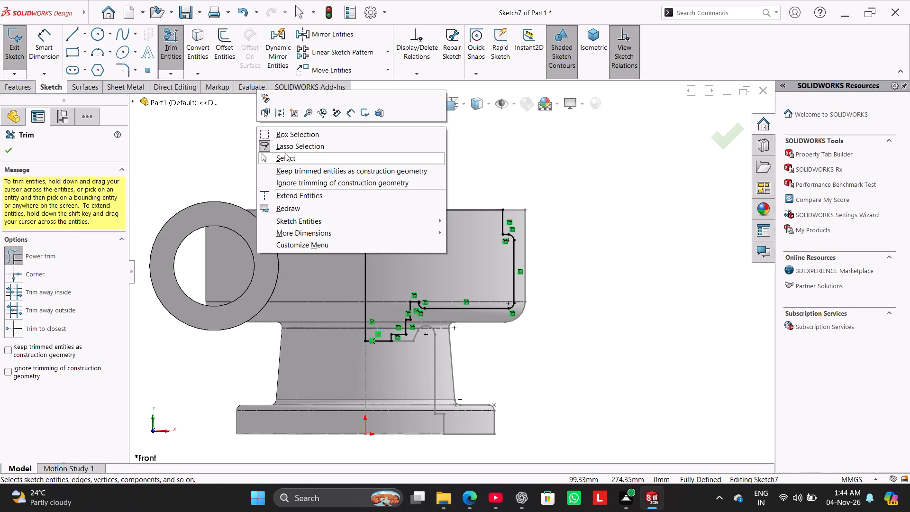
{"action": "left_click", "coordinate": [287, 157]}
Cut the bowl's interior by revolving the closed profile 360 degrees about its vertical axis line.
{"action": "middle_click_drag", "start_coordinate": [290, 179], "coordinate": [289, 217]}
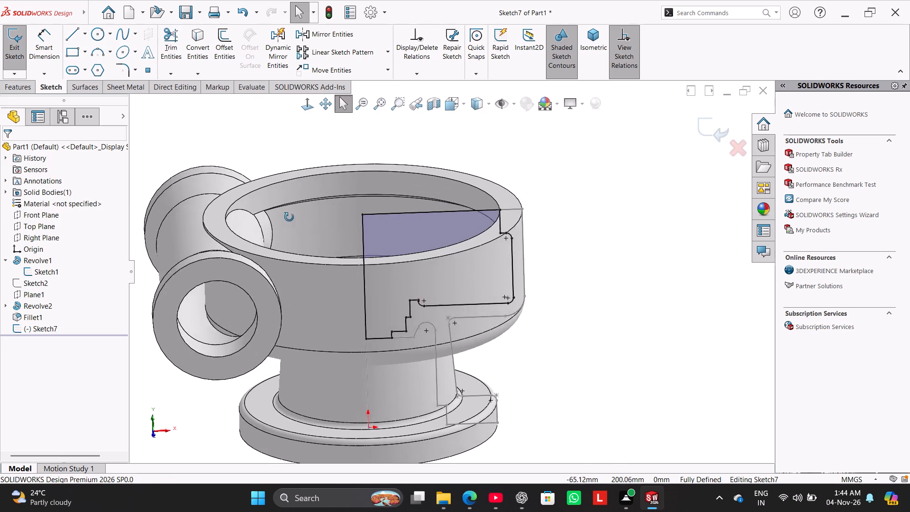
{"action": "middle_click_drag", "start_coordinate": [289, 217], "coordinate": [274, 217]}
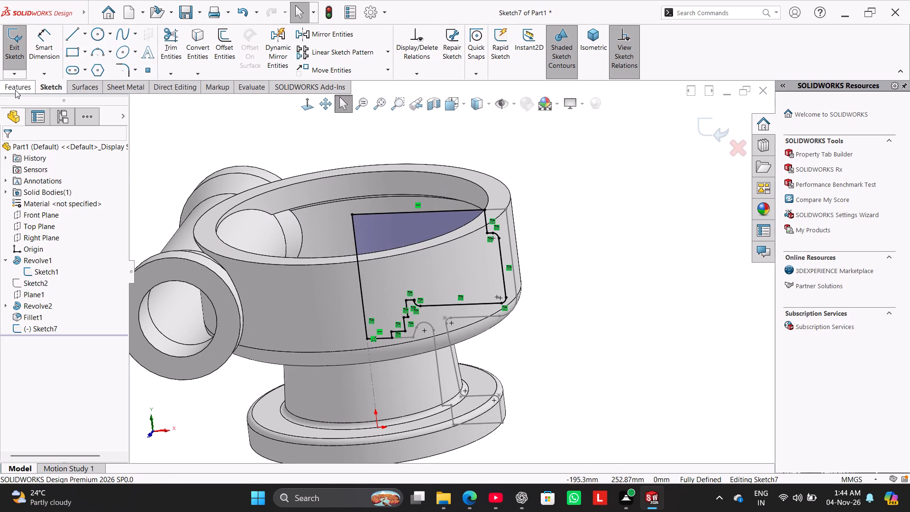
{"action": "left_click", "coordinate": [15, 90]}
{"action": "left_click", "coordinate": [218, 40]}
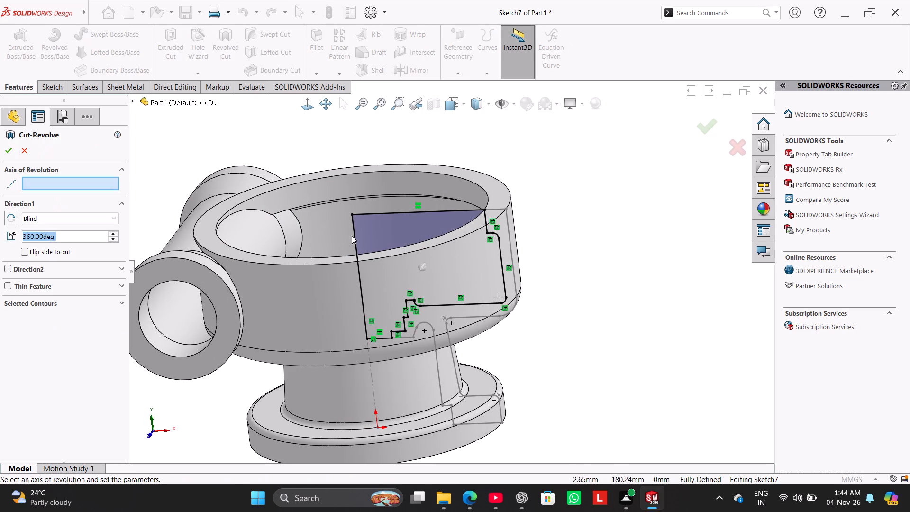
{"action": "left_click", "coordinate": [355, 236]}
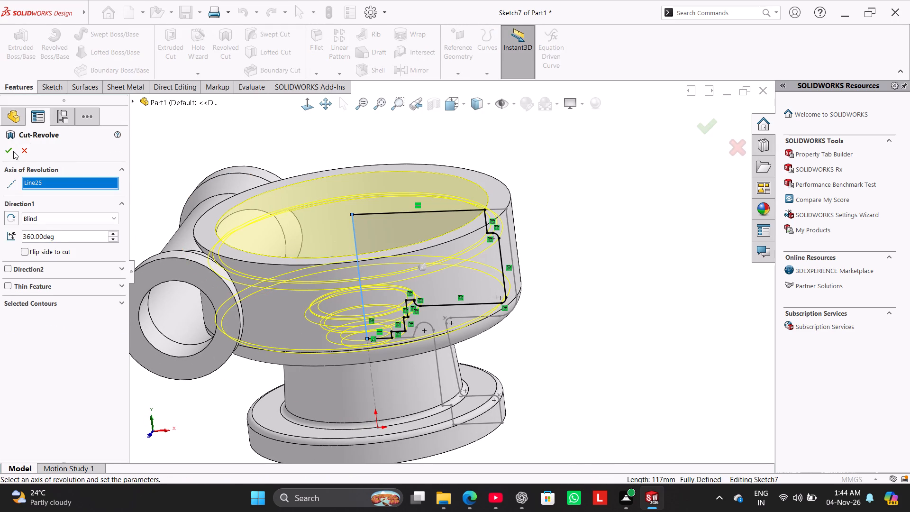
{"action": "left_click", "coordinate": [13, 151]}
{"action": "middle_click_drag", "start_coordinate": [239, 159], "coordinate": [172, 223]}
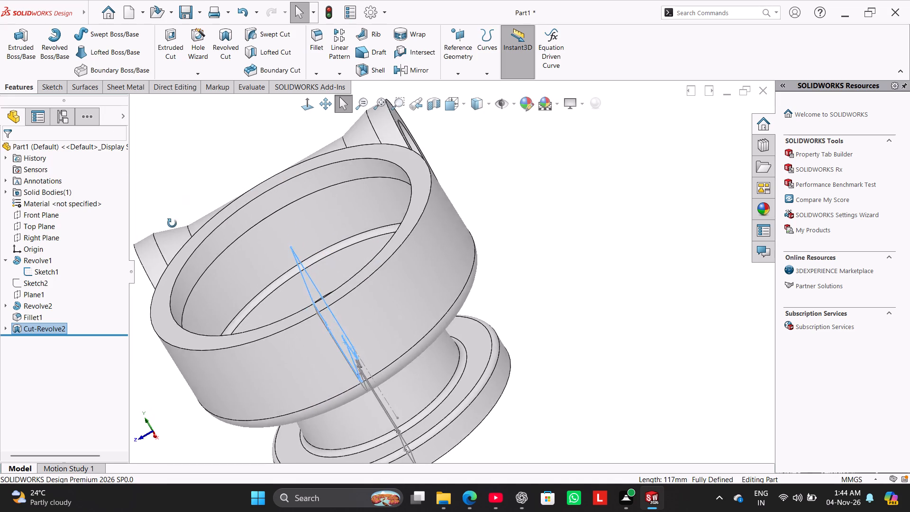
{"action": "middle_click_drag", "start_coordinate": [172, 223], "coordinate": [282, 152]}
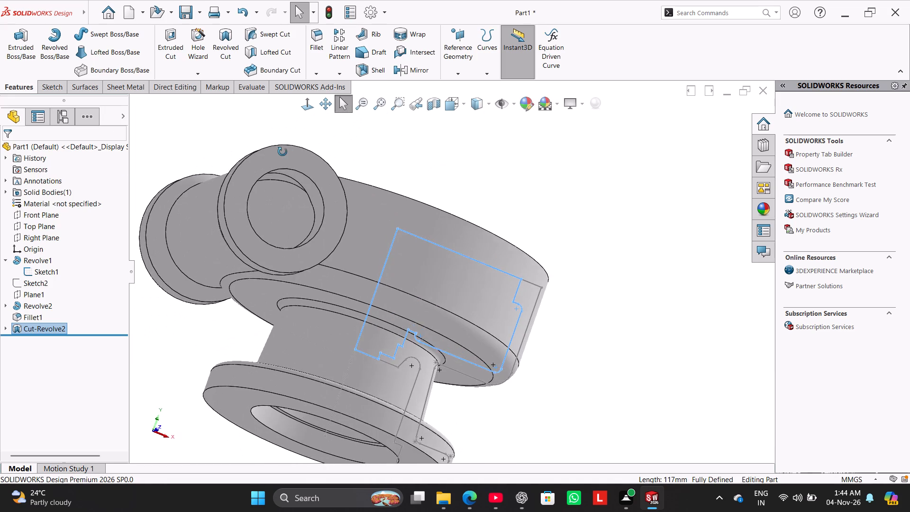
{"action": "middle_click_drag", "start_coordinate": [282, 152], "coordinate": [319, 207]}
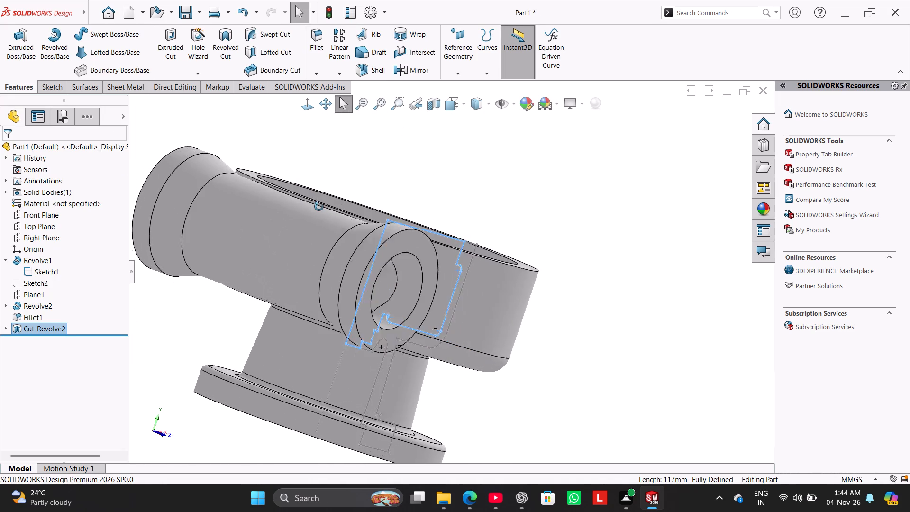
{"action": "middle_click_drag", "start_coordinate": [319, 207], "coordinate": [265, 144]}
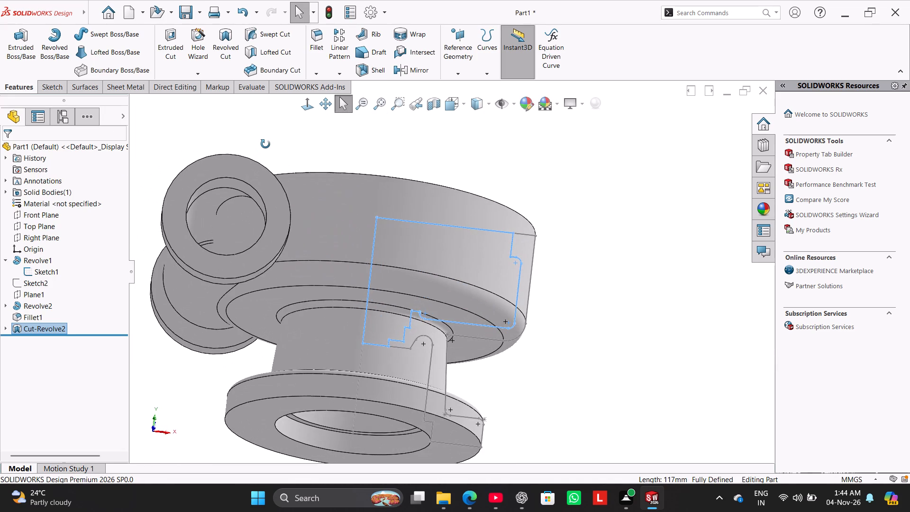
Examine the bowl and side tube from above and below after the interior cut, ending in an isometric view.
{"action": "middle_click_drag", "start_coordinate": [265, 144], "coordinate": [261, 223]}
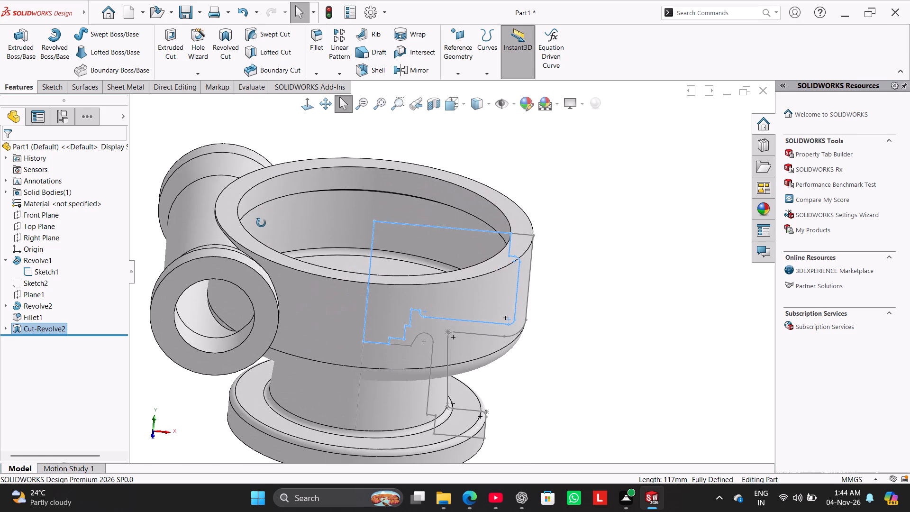
{"action": "middle_click_drag", "start_coordinate": [261, 223], "coordinate": [278, 139]}
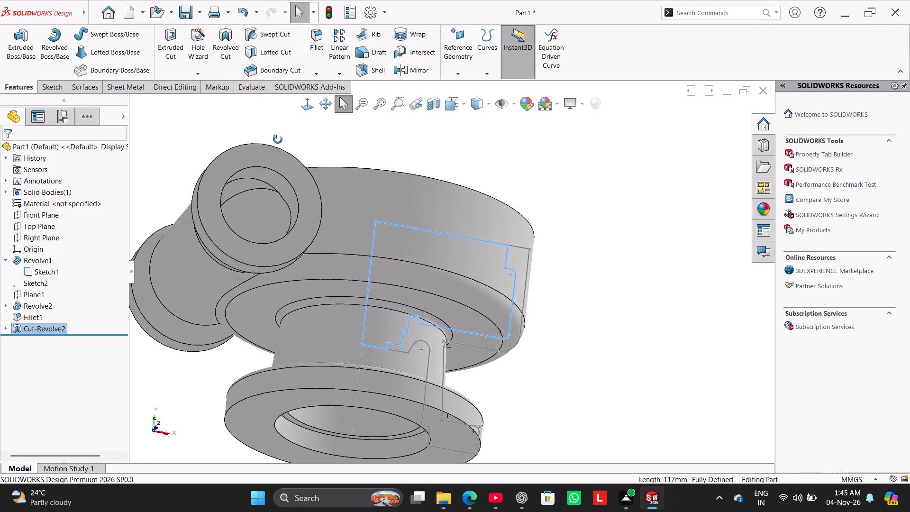
{"action": "middle_click_drag", "start_coordinate": [278, 139], "coordinate": [261, 202]}
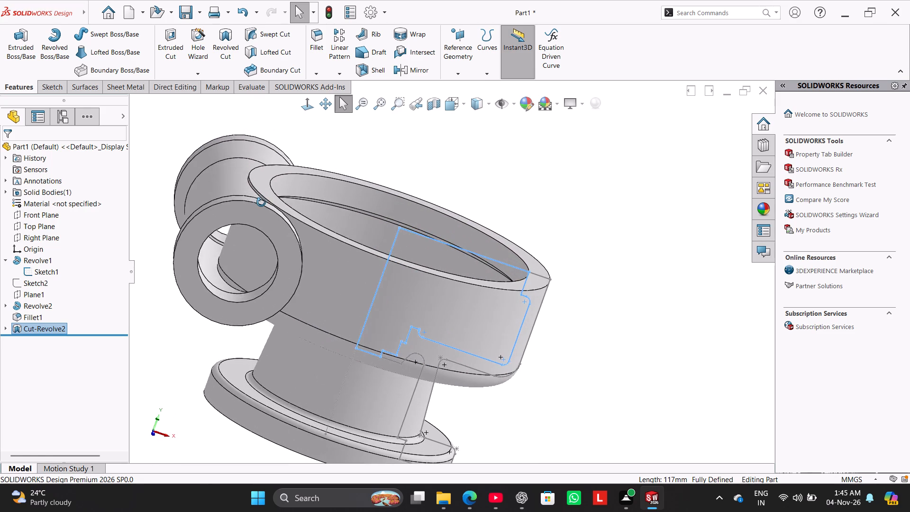
{"action": "middle_click_drag", "start_coordinate": [261, 202], "coordinate": [207, 193]}
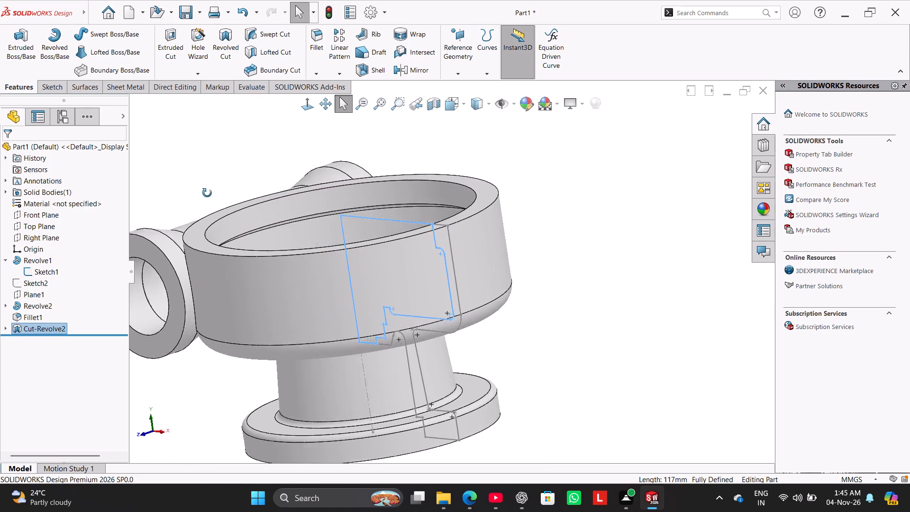
{"action": "middle_click_drag", "start_coordinate": [207, 193], "coordinate": [262, 141]}
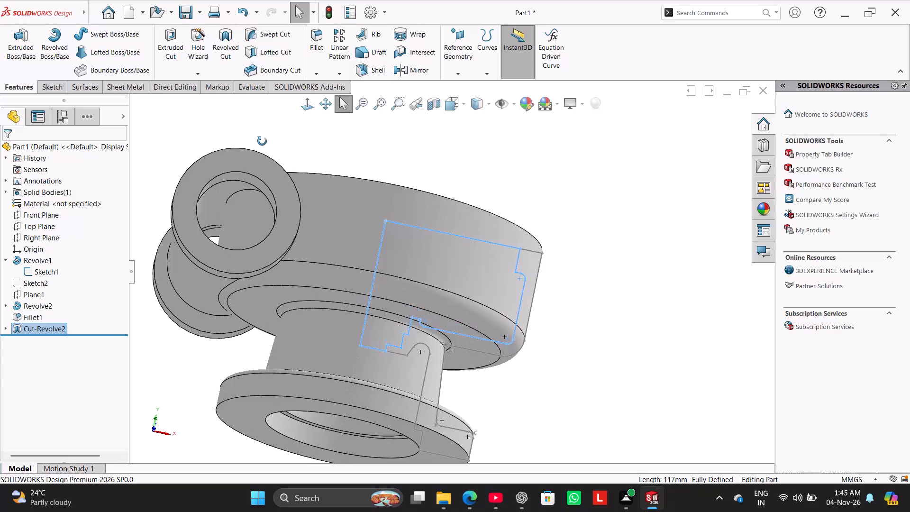
{"action": "middle_click_drag", "start_coordinate": [262, 141], "coordinate": [259, 189]}
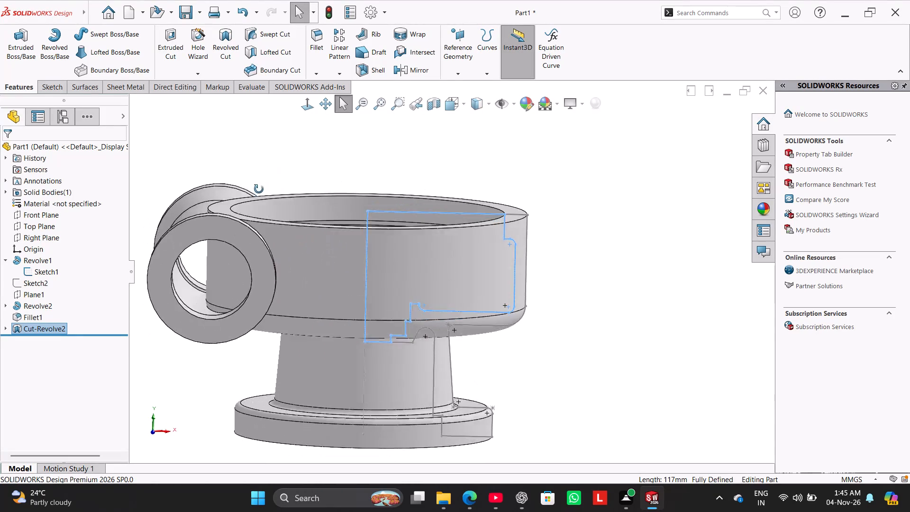
{"action": "middle_click_drag", "start_coordinate": [259, 189], "coordinate": [255, 249]}
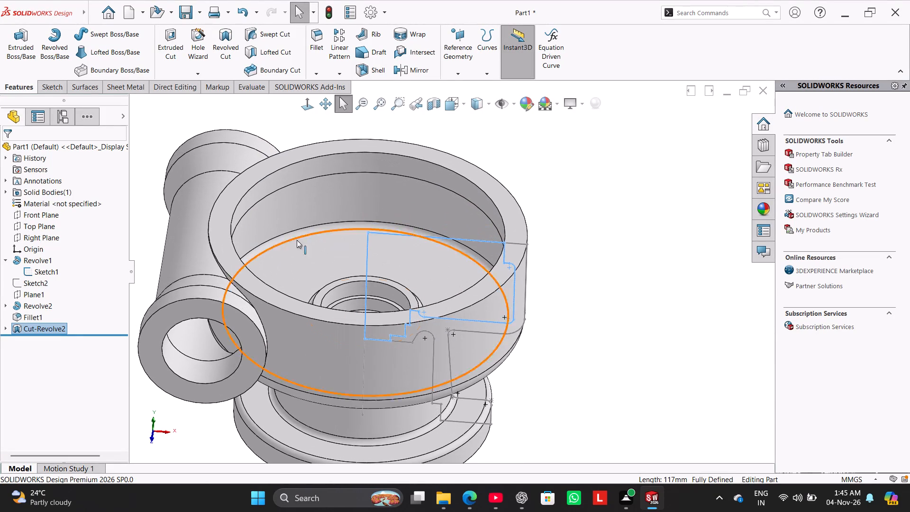
{"action": "left_click", "coordinate": [555, 159]}
{"action": "right_click_drag", "start_coordinate": [594, 219], "coordinate": [692, 159]}
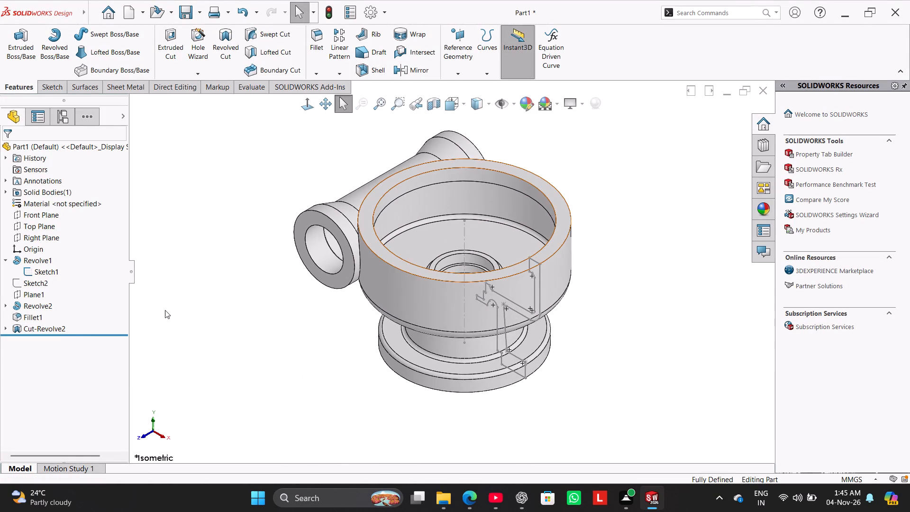
Hide Sketch1, the profile sketch of the bowl's Revolve1 feature.
{"action": "right_click", "coordinate": [42, 274]}
{"action": "left_click", "coordinate": [54, 262]}
{"action": "left_click", "coordinate": [167, 231]}
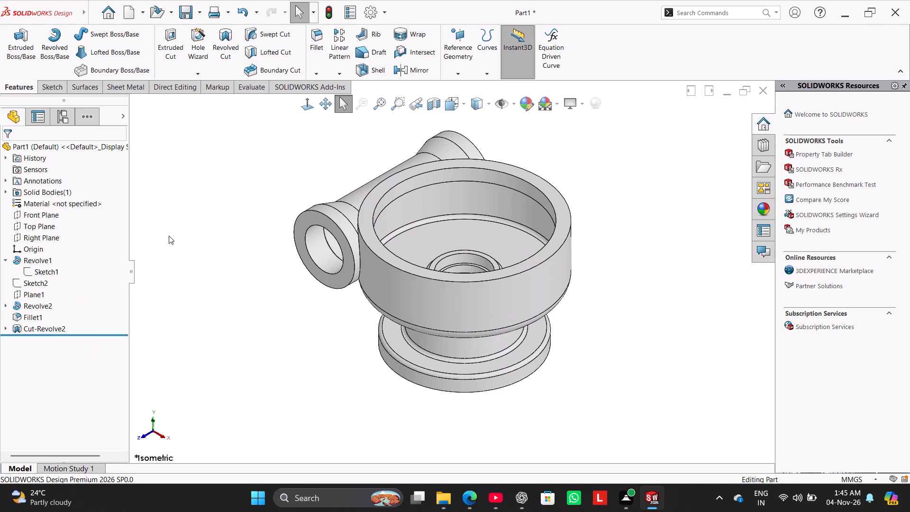
{"action": "left_click", "coordinate": [7, 260]}
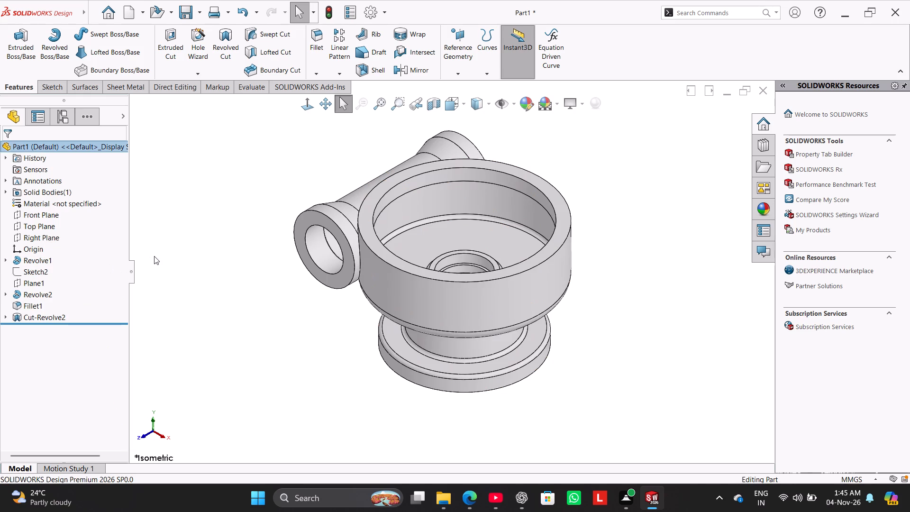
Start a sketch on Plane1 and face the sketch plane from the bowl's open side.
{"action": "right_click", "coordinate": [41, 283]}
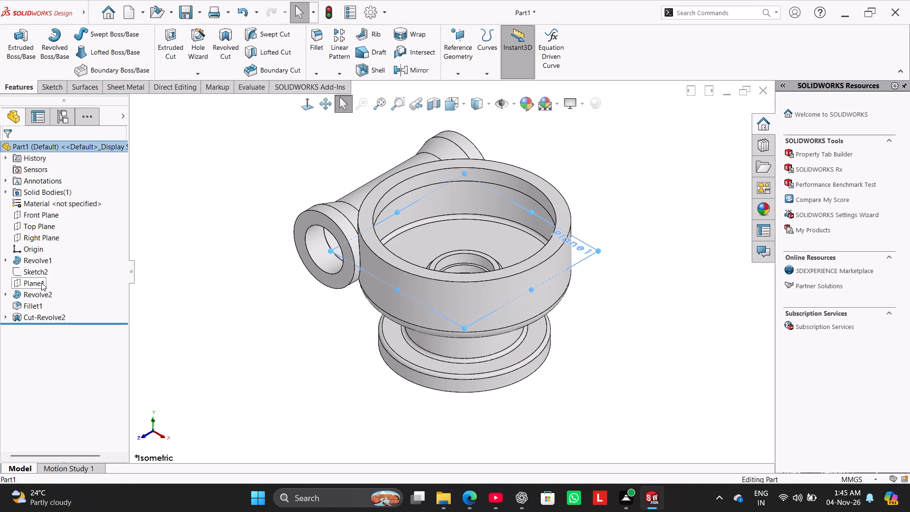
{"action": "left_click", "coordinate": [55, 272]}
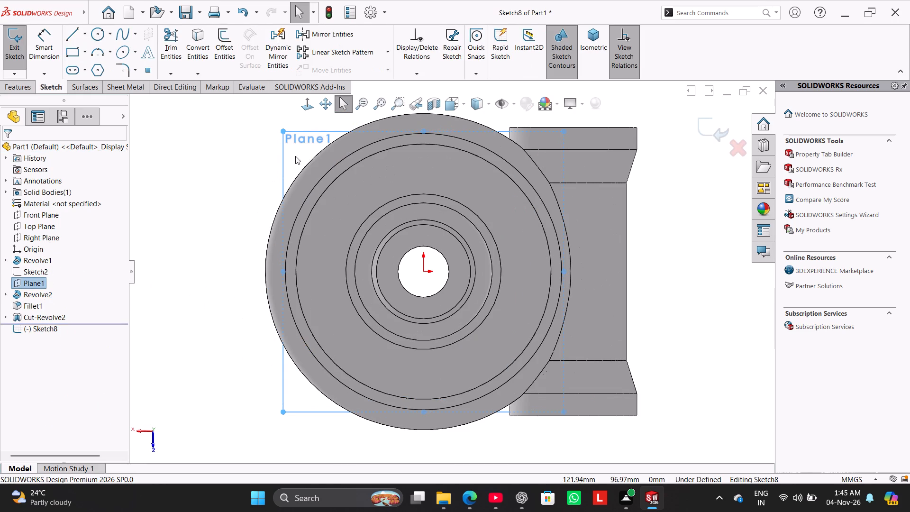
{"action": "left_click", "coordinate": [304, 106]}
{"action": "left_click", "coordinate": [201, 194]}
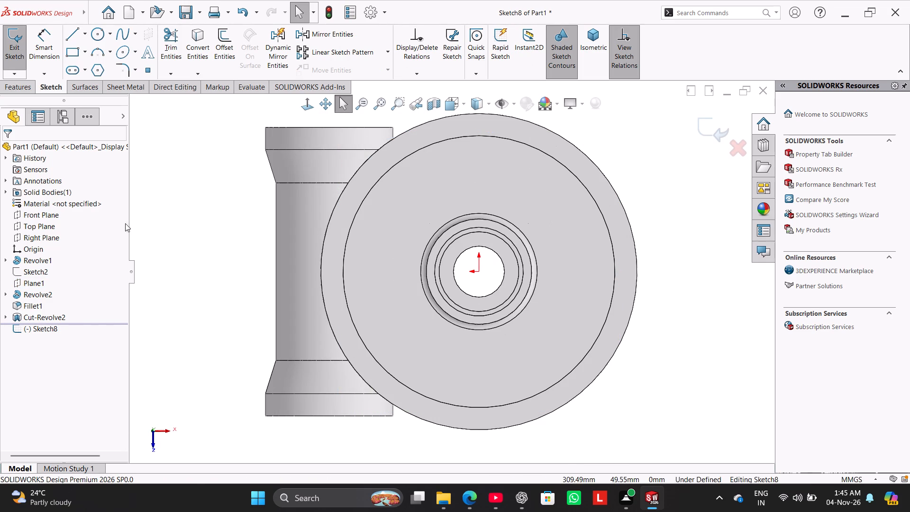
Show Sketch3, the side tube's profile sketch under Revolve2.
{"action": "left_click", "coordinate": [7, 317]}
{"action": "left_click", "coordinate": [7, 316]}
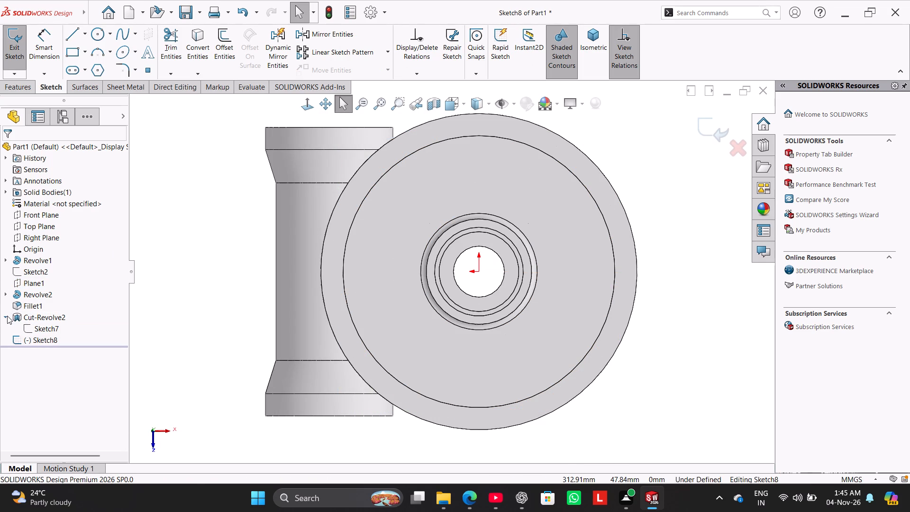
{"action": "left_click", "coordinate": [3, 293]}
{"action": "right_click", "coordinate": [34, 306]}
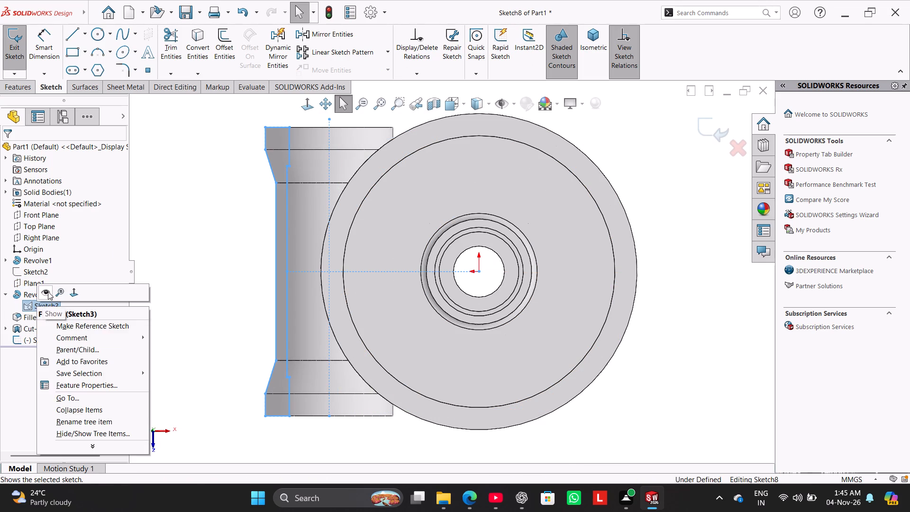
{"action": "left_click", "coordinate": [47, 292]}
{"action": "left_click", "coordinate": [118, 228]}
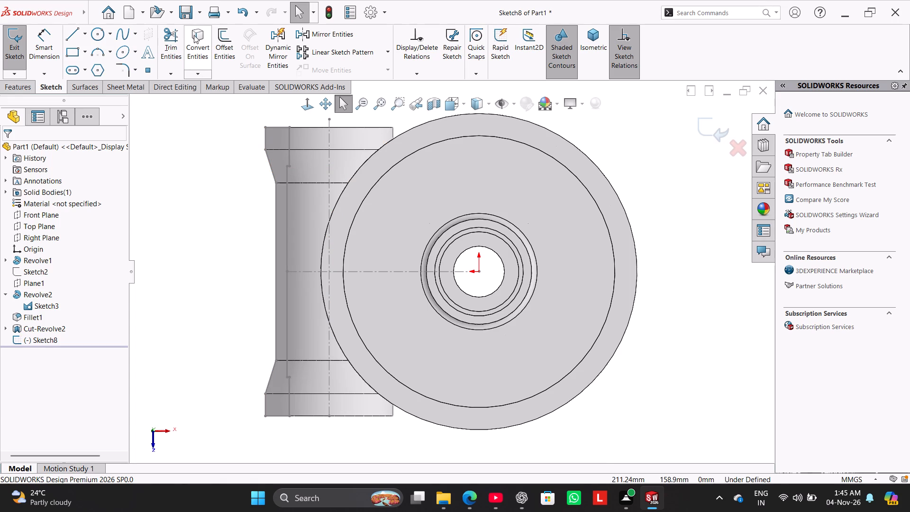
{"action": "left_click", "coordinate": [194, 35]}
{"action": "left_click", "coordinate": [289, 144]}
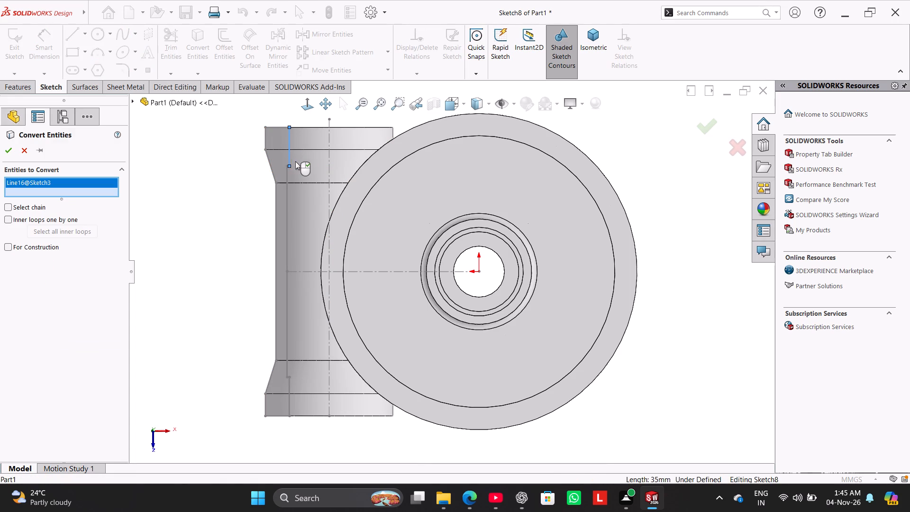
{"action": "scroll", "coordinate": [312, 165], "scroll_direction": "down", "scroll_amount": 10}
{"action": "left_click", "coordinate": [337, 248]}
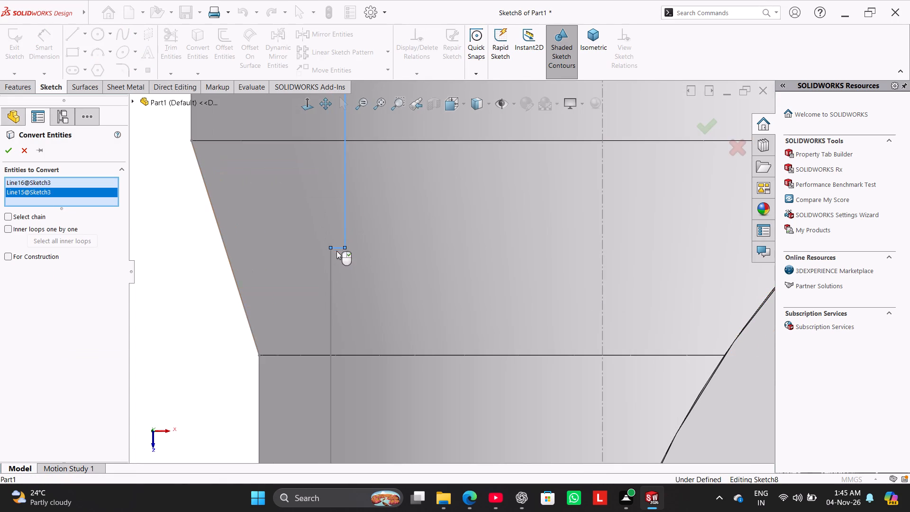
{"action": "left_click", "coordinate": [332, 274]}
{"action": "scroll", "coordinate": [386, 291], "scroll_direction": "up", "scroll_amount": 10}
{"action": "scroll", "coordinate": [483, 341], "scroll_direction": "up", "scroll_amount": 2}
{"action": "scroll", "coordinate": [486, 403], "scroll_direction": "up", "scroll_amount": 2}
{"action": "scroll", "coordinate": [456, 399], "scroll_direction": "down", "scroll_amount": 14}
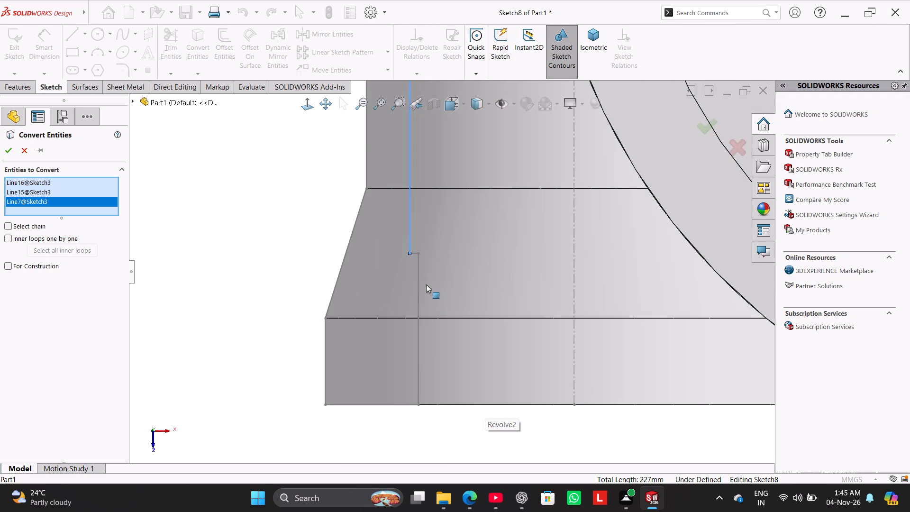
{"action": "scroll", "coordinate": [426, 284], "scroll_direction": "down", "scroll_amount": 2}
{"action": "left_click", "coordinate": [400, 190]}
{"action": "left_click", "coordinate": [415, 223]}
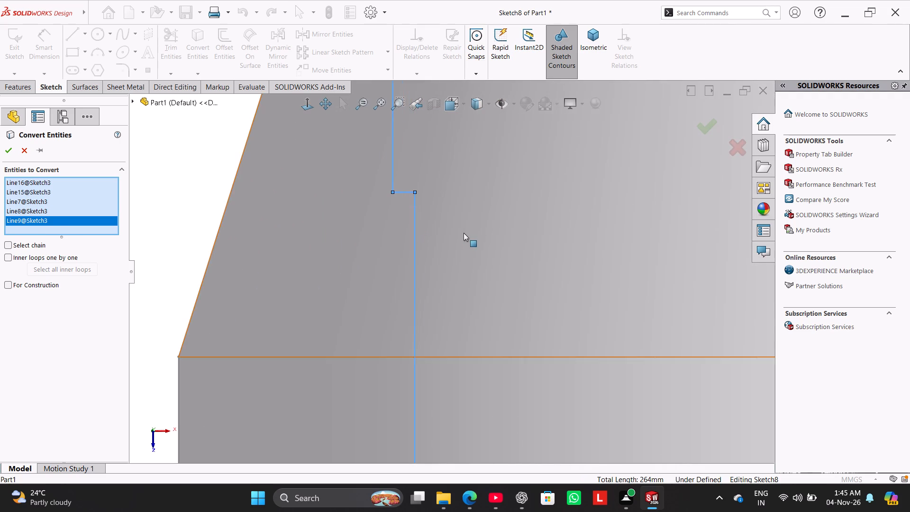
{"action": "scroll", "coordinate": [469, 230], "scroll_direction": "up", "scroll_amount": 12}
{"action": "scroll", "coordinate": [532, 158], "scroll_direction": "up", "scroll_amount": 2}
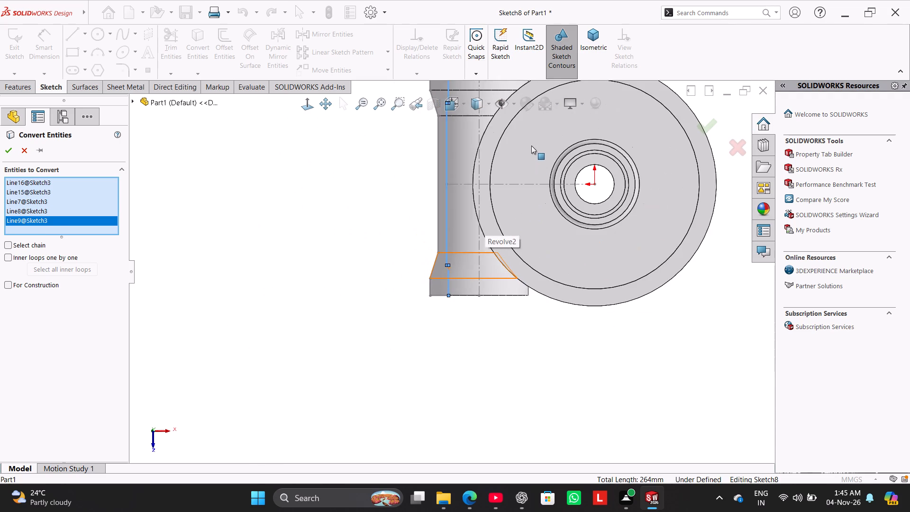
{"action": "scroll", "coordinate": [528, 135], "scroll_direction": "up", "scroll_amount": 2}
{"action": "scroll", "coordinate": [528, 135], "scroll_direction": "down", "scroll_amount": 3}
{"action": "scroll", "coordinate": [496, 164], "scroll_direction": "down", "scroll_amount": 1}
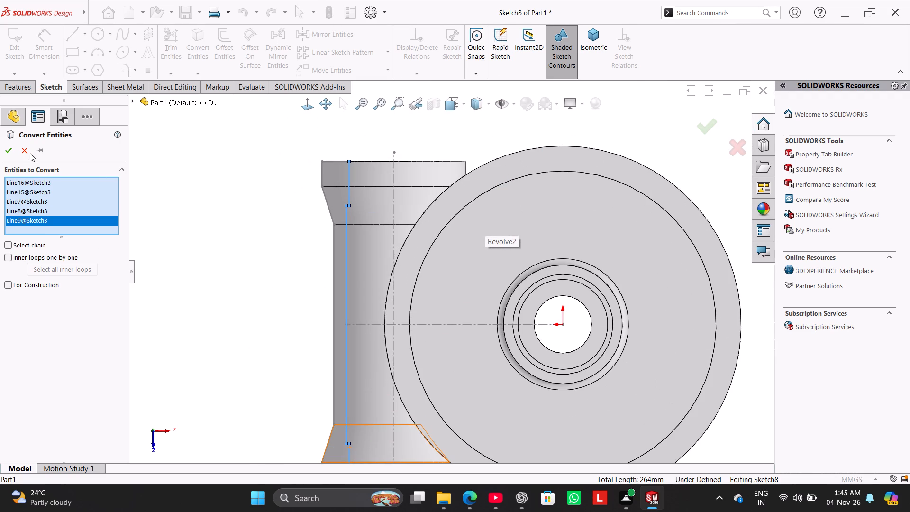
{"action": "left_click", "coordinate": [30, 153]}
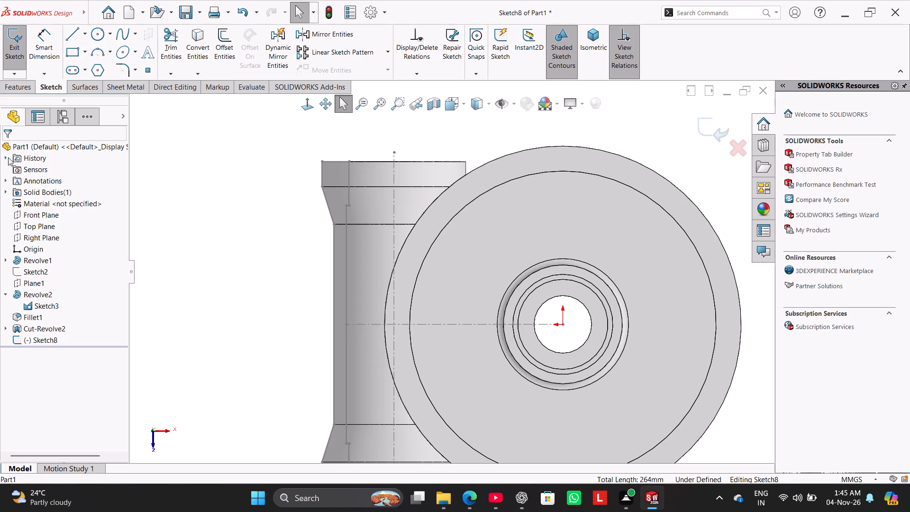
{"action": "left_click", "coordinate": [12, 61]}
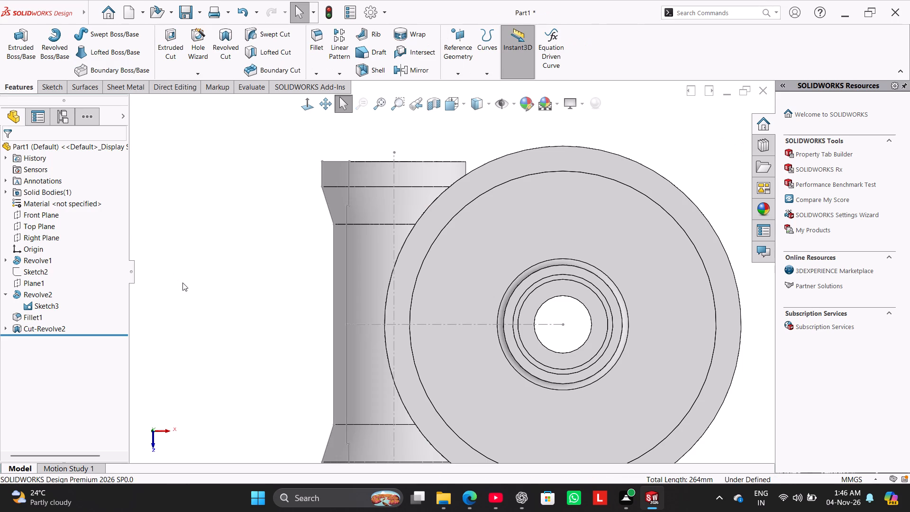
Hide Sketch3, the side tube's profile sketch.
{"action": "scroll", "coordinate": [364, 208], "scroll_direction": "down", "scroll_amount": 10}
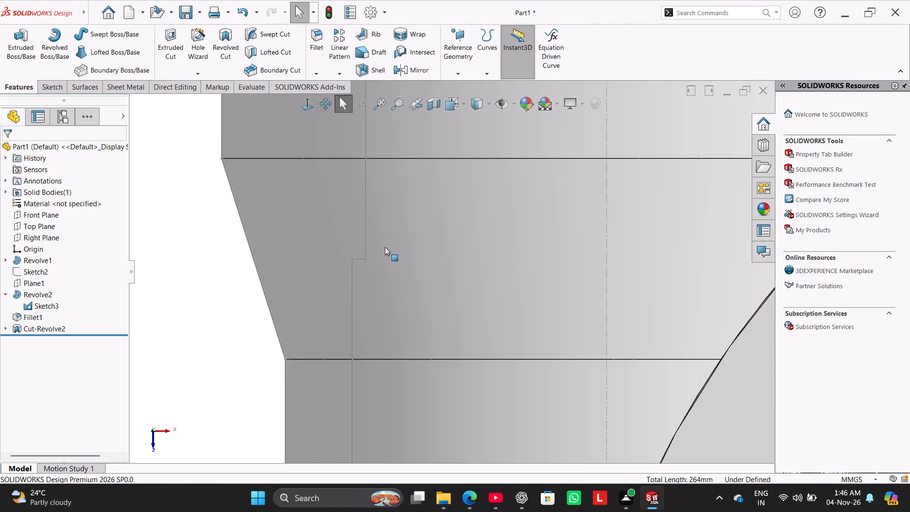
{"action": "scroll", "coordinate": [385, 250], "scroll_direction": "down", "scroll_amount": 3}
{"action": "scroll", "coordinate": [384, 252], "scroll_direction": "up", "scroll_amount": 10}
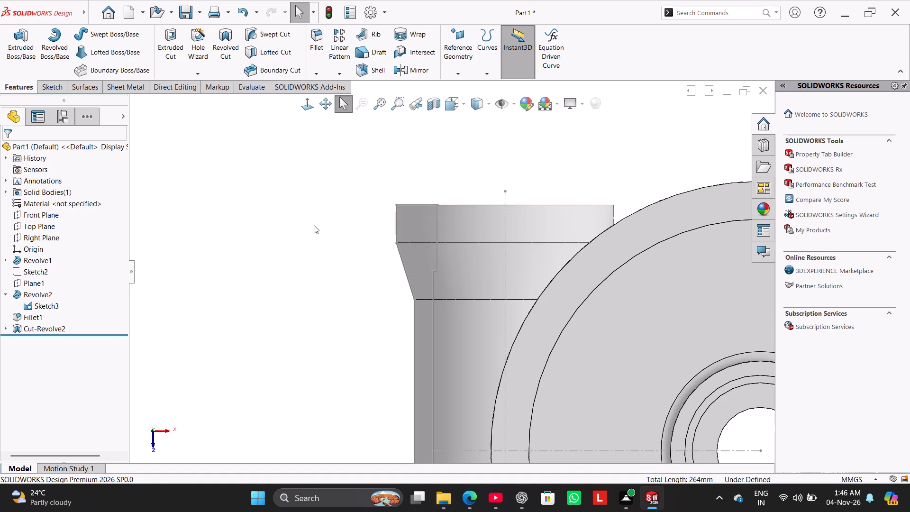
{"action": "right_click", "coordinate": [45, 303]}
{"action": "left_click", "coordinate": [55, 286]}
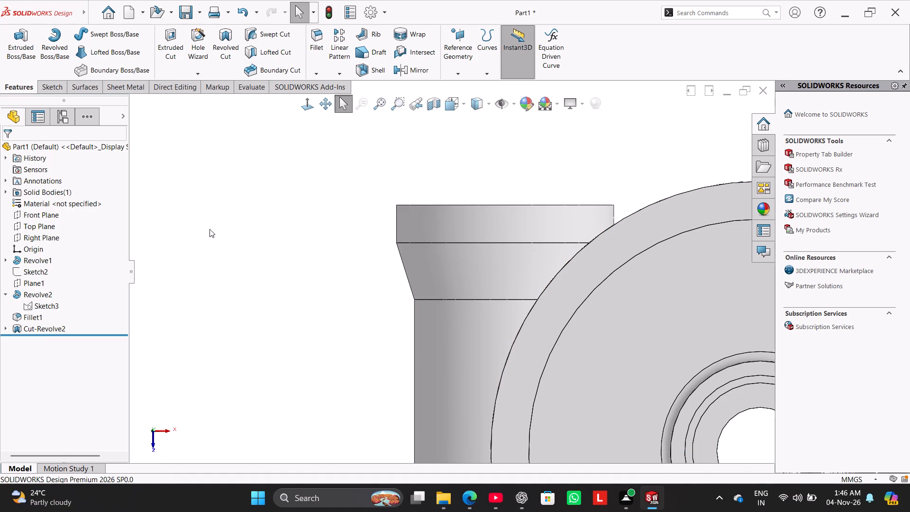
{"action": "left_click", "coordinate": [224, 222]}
Set the display style to wireframe with hidden lines visible.
{"action": "left_click", "coordinate": [490, 105]}
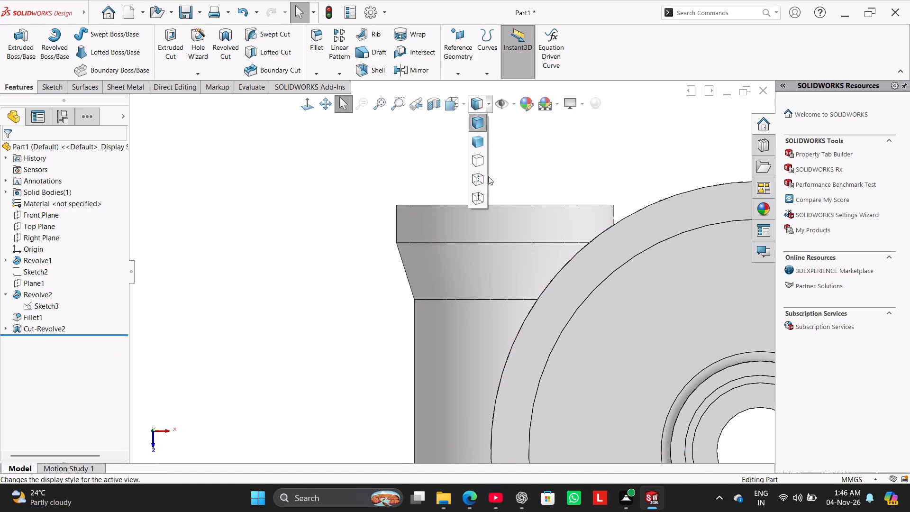
{"action": "left_click", "coordinate": [483, 176]}
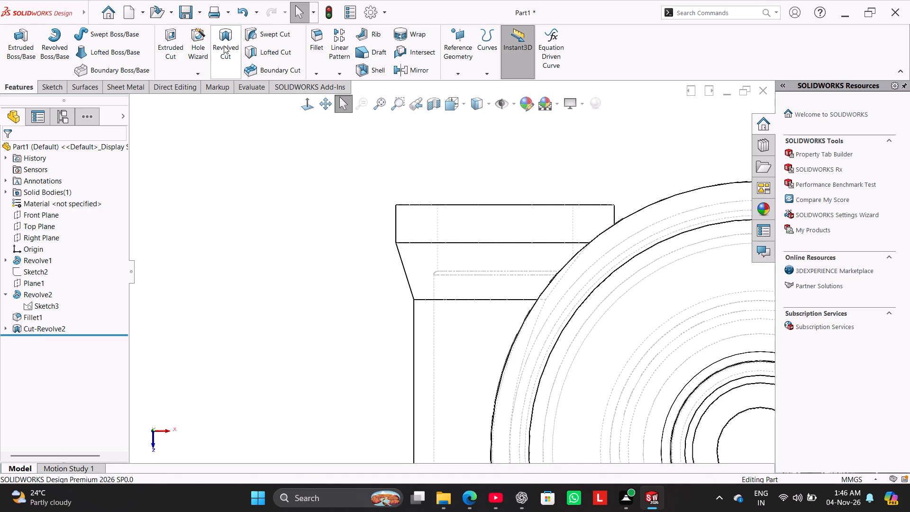
{"action": "left_click", "coordinate": [199, 170]}
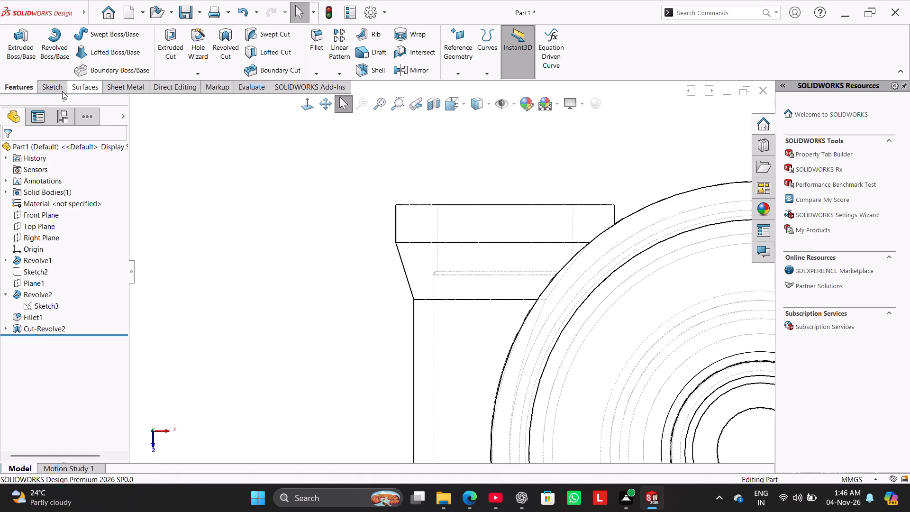
Start a new sketch on Plane1 and face the sketch plane from the bowl's open side.
{"action": "left_click", "coordinate": [62, 91]}
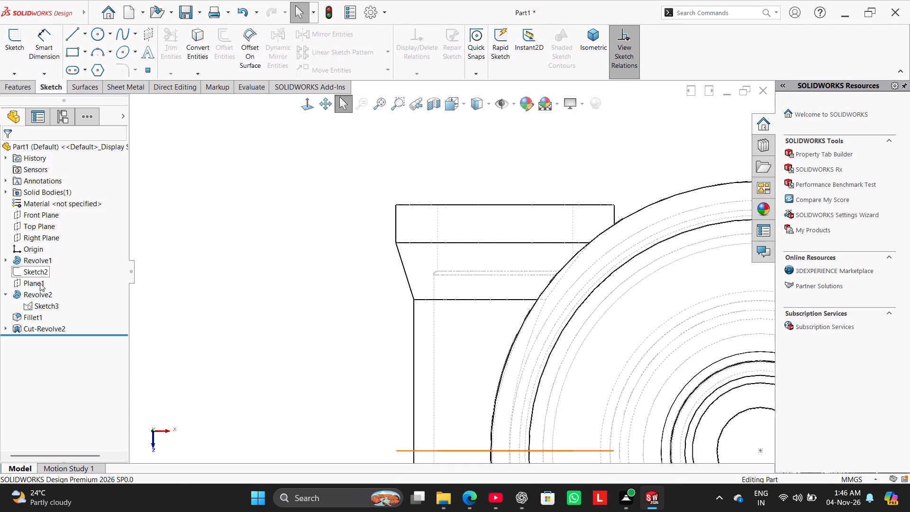
{"action": "right_click", "coordinate": [38, 285]}
{"action": "left_click", "coordinate": [47, 270]}
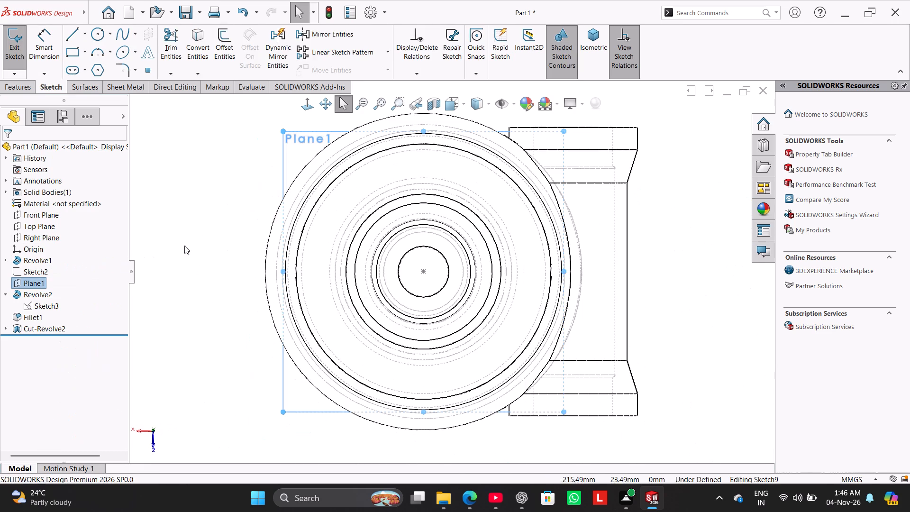
{"action": "left_click", "coordinate": [313, 104]}
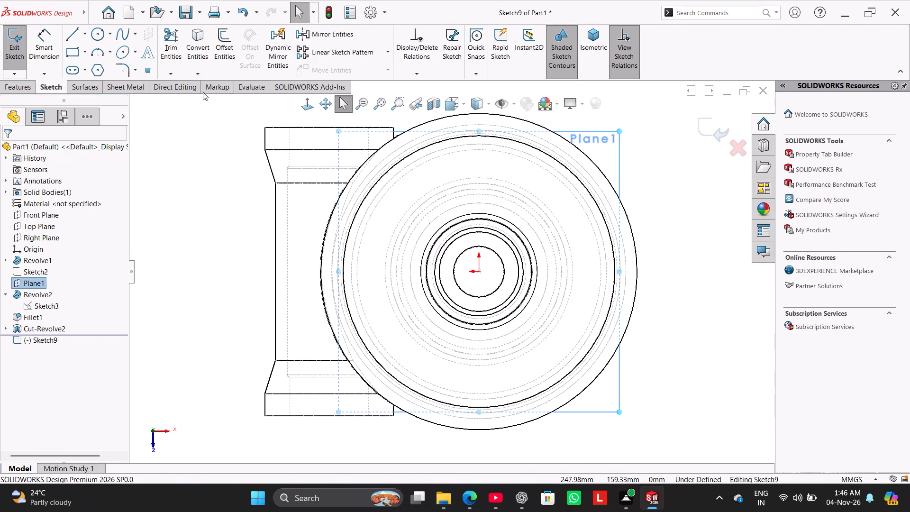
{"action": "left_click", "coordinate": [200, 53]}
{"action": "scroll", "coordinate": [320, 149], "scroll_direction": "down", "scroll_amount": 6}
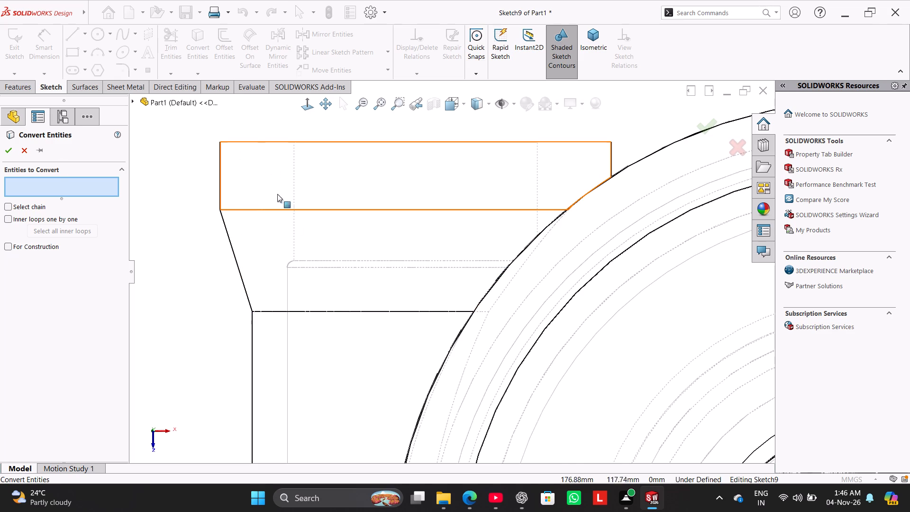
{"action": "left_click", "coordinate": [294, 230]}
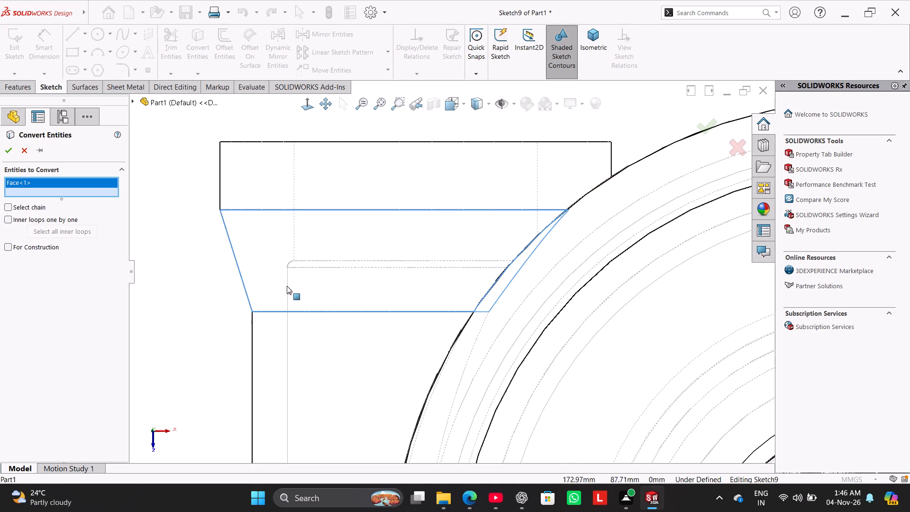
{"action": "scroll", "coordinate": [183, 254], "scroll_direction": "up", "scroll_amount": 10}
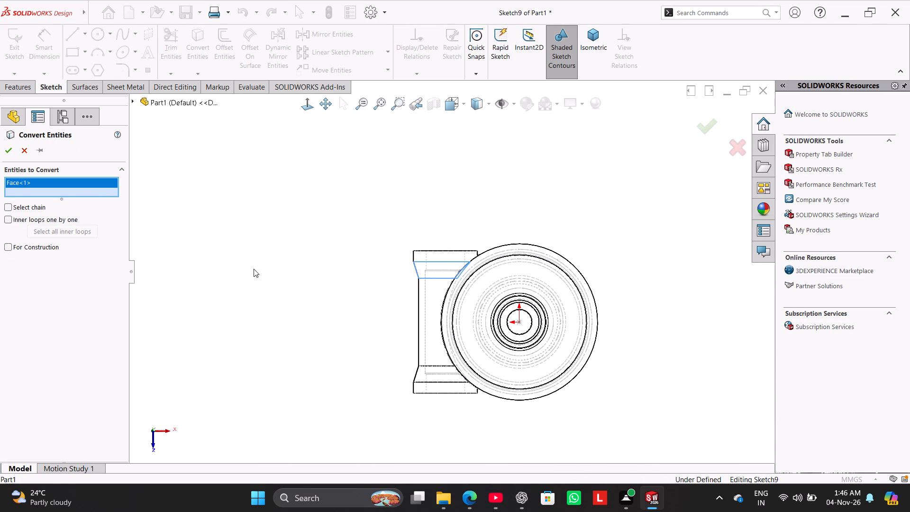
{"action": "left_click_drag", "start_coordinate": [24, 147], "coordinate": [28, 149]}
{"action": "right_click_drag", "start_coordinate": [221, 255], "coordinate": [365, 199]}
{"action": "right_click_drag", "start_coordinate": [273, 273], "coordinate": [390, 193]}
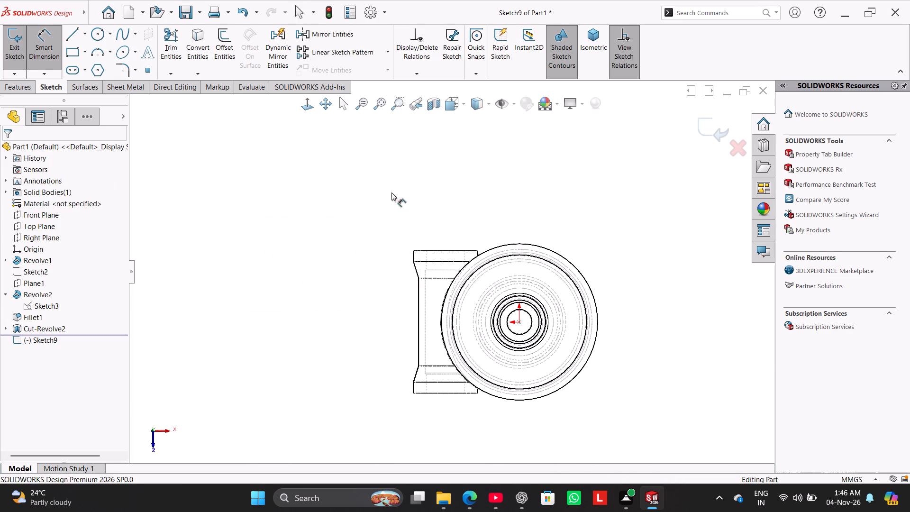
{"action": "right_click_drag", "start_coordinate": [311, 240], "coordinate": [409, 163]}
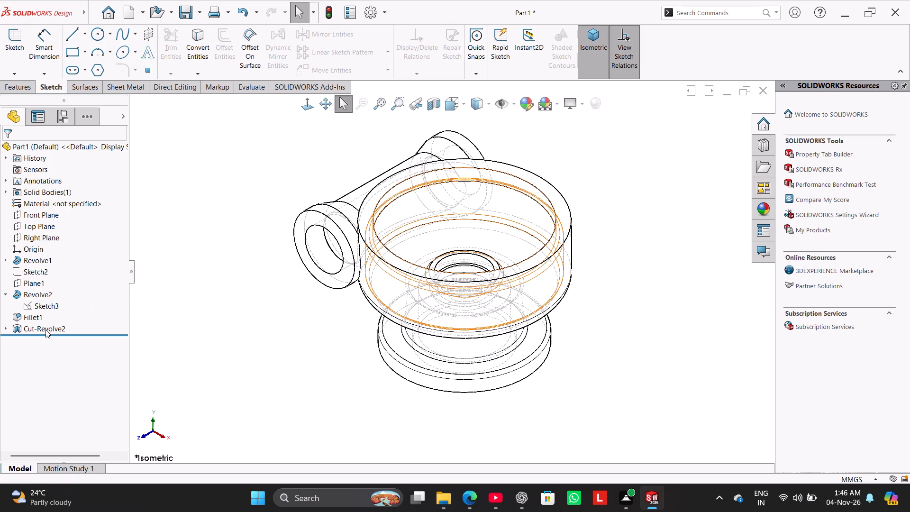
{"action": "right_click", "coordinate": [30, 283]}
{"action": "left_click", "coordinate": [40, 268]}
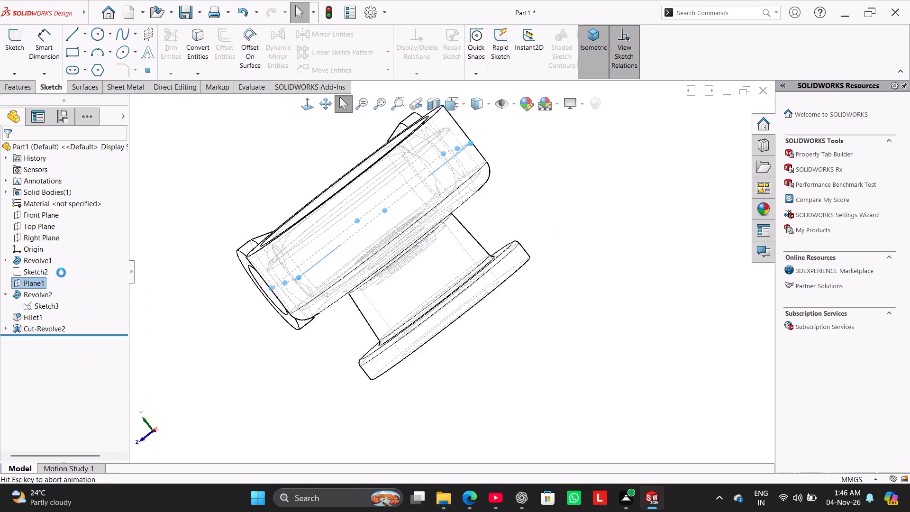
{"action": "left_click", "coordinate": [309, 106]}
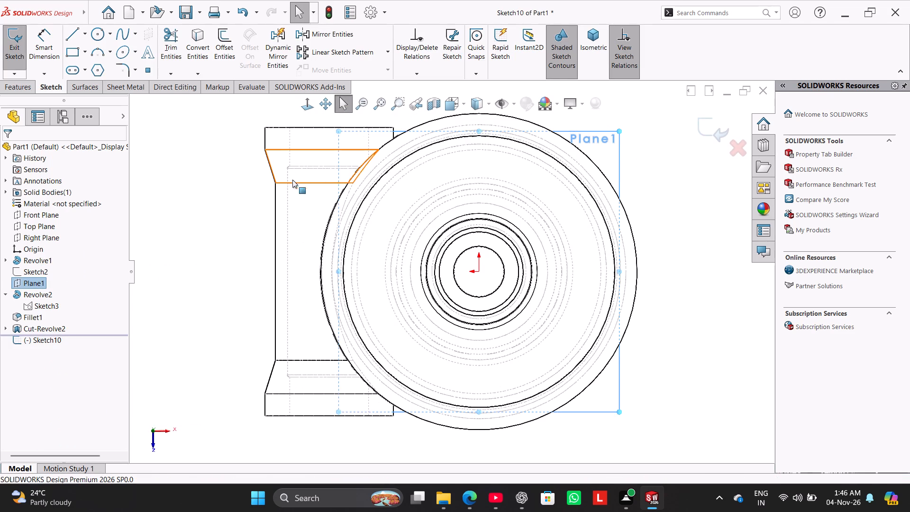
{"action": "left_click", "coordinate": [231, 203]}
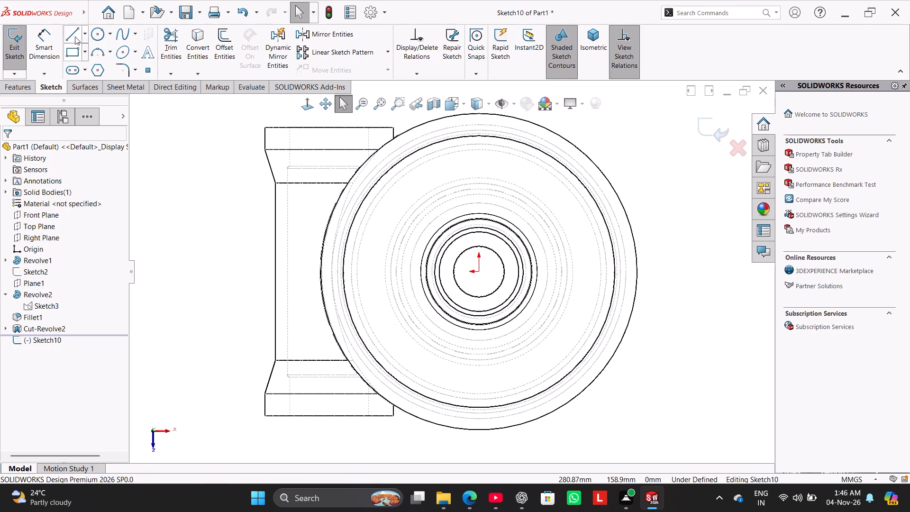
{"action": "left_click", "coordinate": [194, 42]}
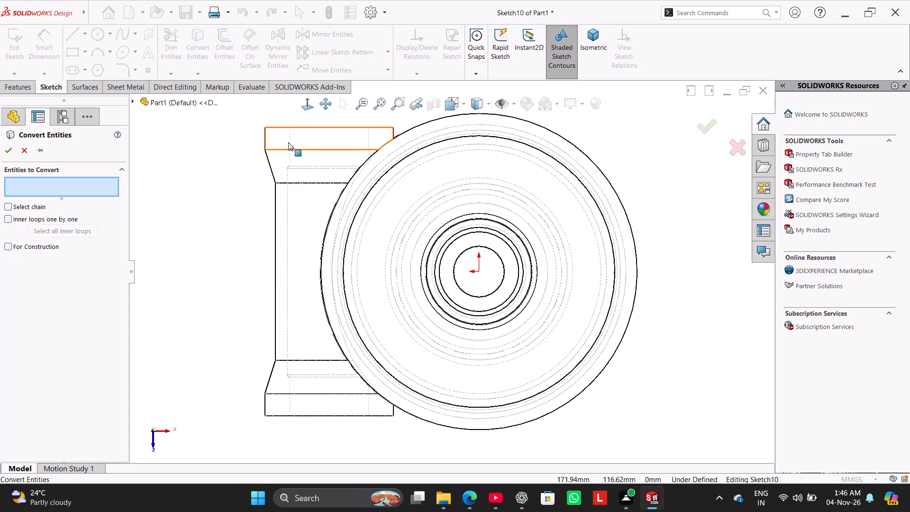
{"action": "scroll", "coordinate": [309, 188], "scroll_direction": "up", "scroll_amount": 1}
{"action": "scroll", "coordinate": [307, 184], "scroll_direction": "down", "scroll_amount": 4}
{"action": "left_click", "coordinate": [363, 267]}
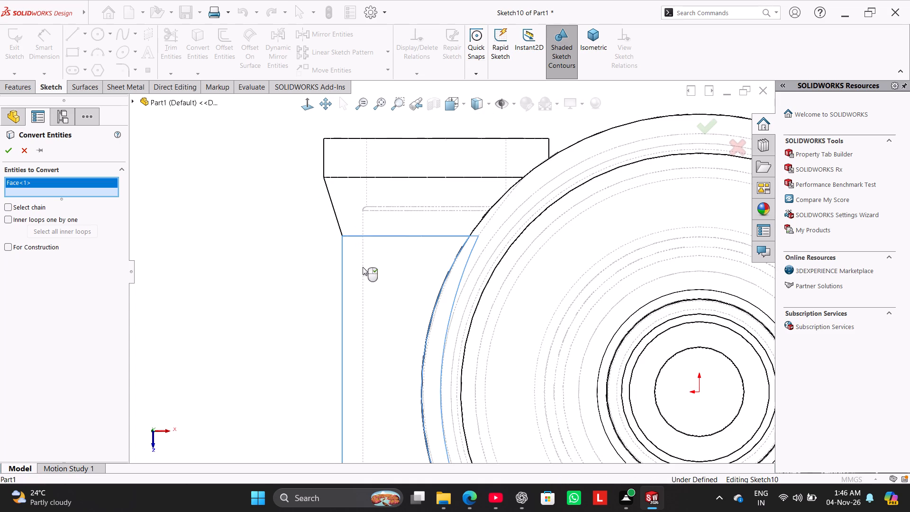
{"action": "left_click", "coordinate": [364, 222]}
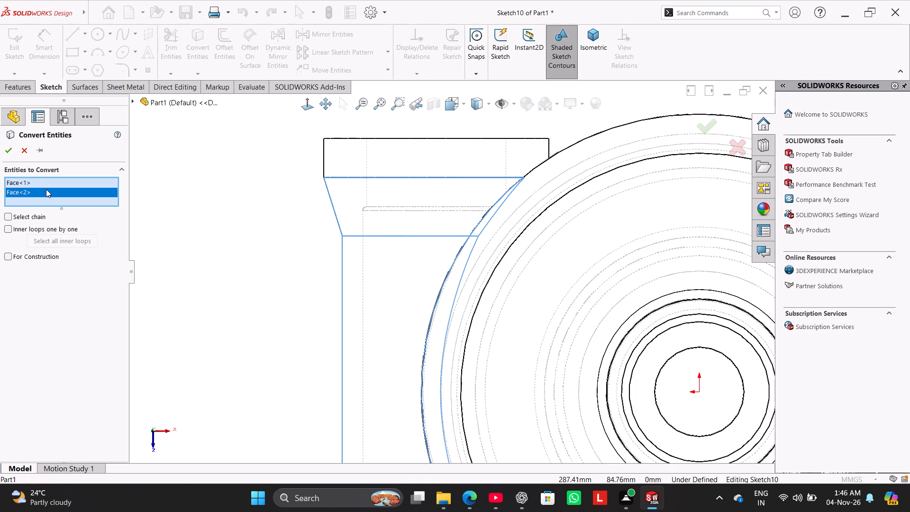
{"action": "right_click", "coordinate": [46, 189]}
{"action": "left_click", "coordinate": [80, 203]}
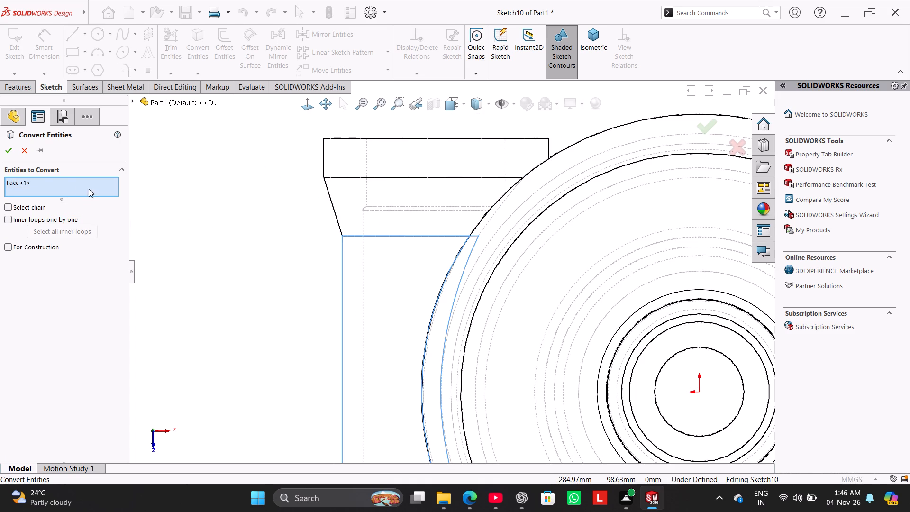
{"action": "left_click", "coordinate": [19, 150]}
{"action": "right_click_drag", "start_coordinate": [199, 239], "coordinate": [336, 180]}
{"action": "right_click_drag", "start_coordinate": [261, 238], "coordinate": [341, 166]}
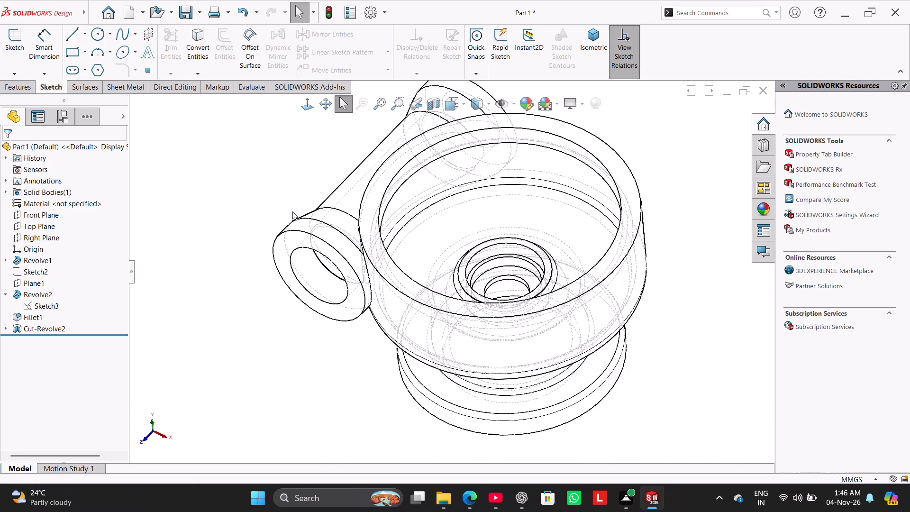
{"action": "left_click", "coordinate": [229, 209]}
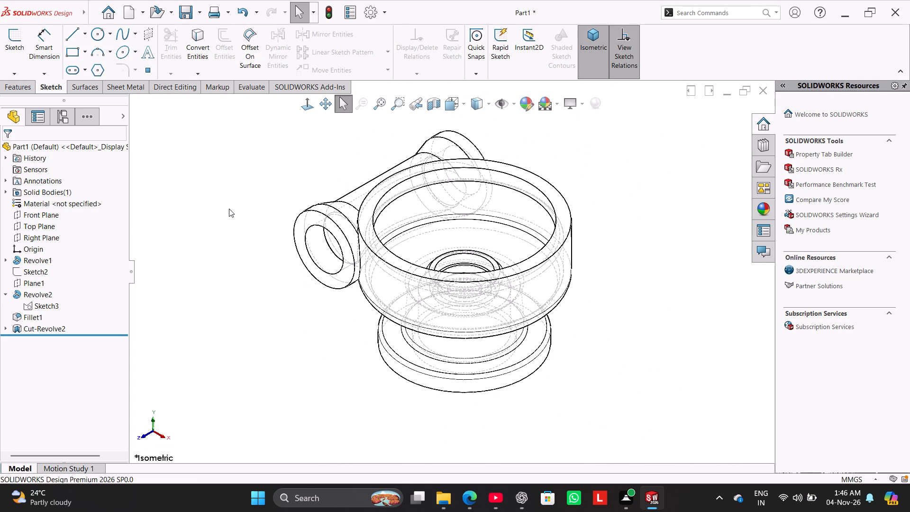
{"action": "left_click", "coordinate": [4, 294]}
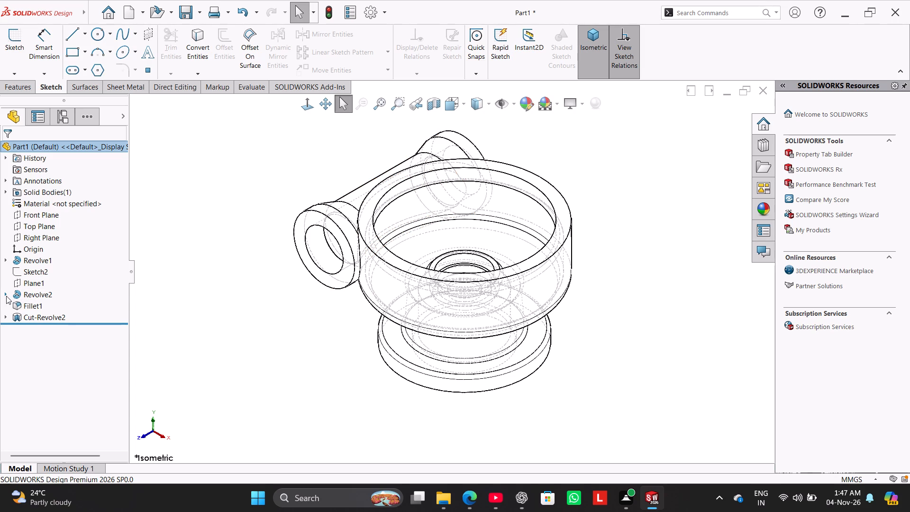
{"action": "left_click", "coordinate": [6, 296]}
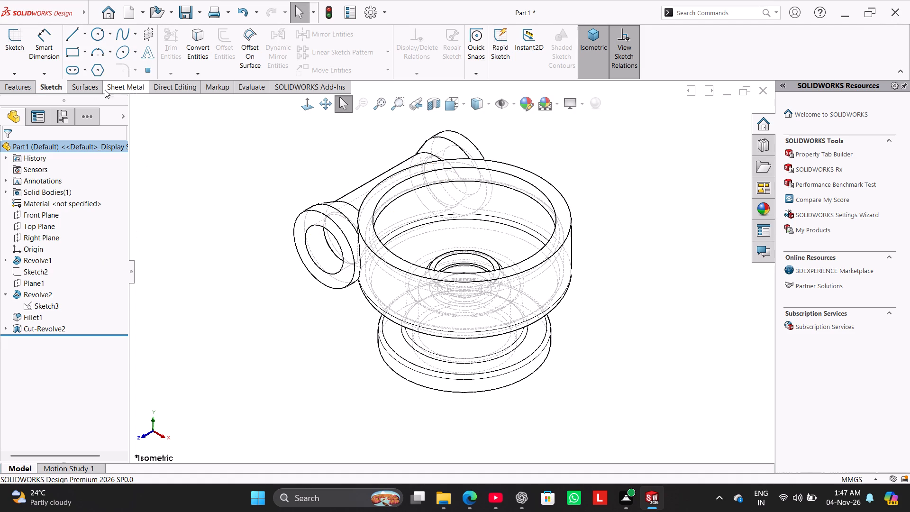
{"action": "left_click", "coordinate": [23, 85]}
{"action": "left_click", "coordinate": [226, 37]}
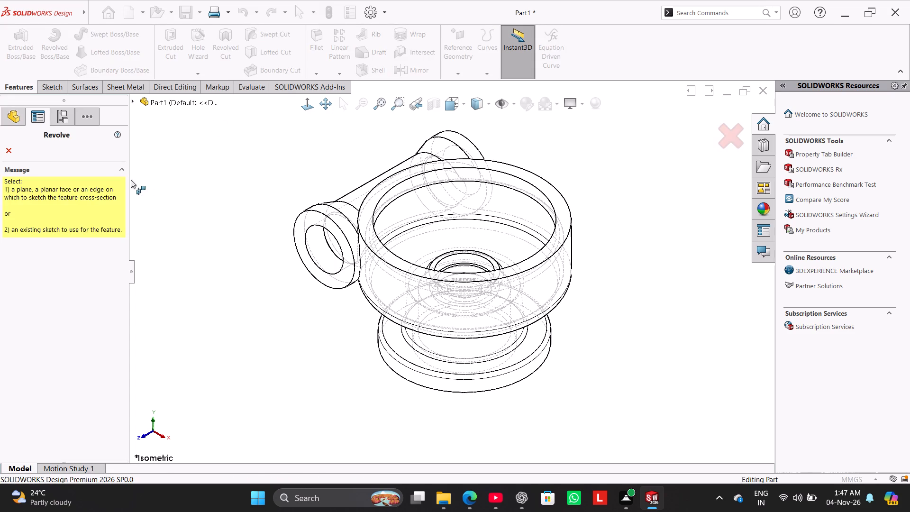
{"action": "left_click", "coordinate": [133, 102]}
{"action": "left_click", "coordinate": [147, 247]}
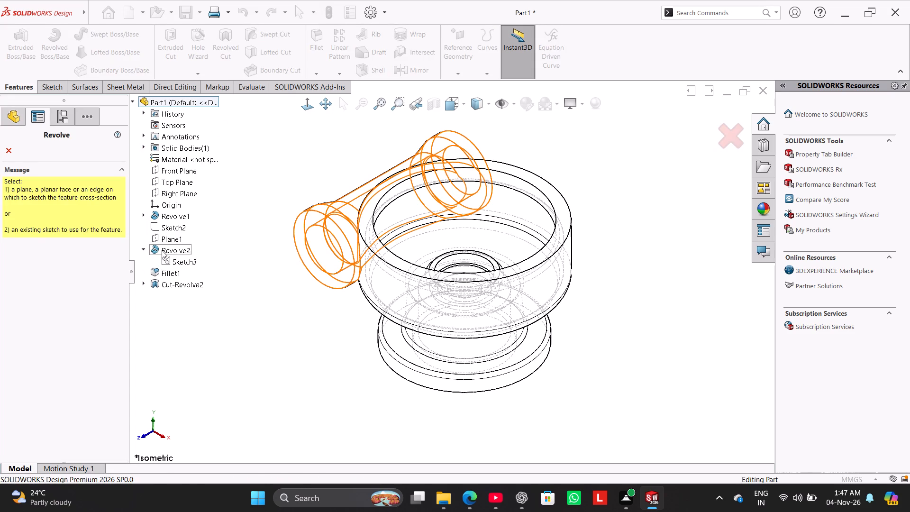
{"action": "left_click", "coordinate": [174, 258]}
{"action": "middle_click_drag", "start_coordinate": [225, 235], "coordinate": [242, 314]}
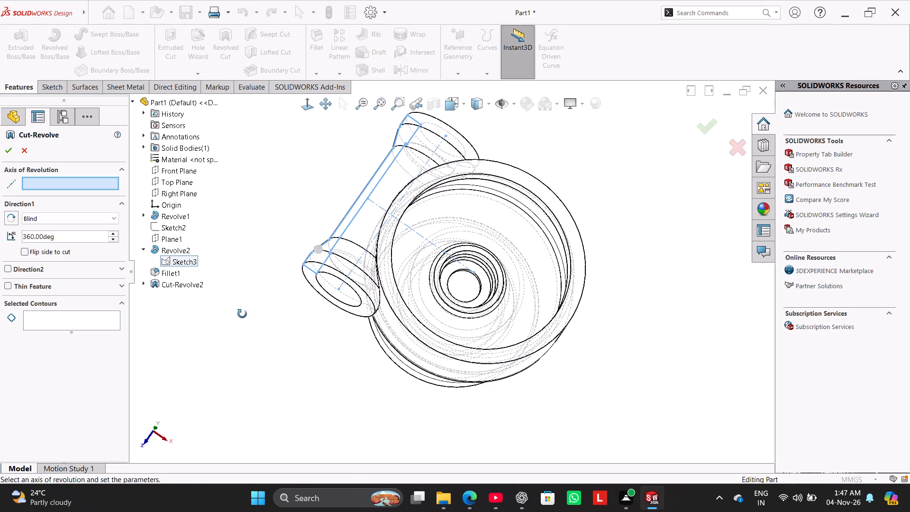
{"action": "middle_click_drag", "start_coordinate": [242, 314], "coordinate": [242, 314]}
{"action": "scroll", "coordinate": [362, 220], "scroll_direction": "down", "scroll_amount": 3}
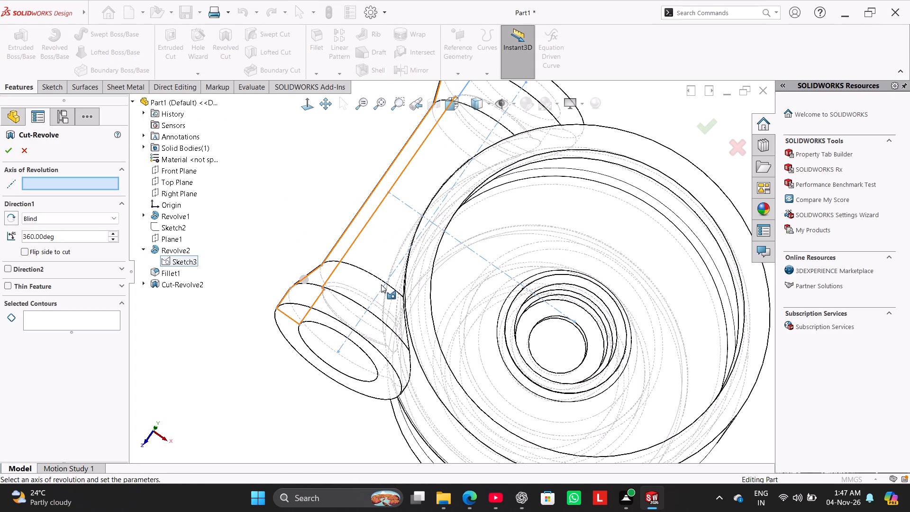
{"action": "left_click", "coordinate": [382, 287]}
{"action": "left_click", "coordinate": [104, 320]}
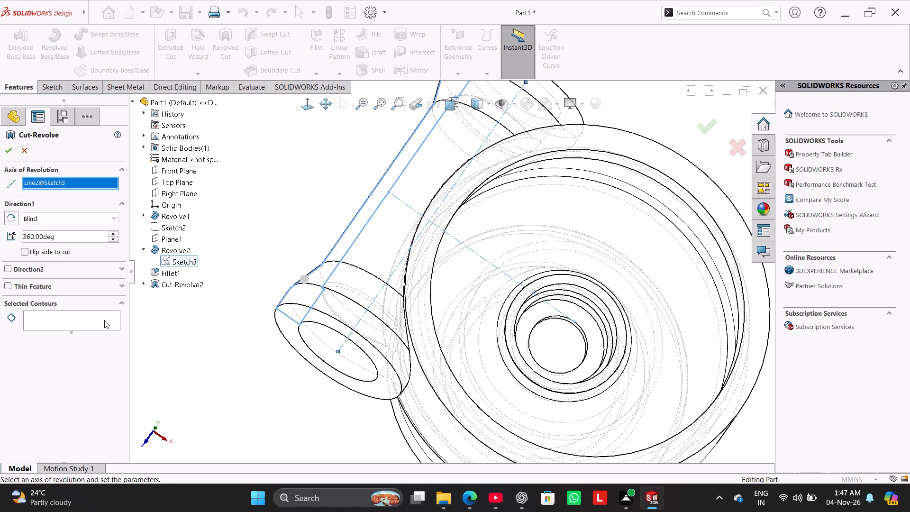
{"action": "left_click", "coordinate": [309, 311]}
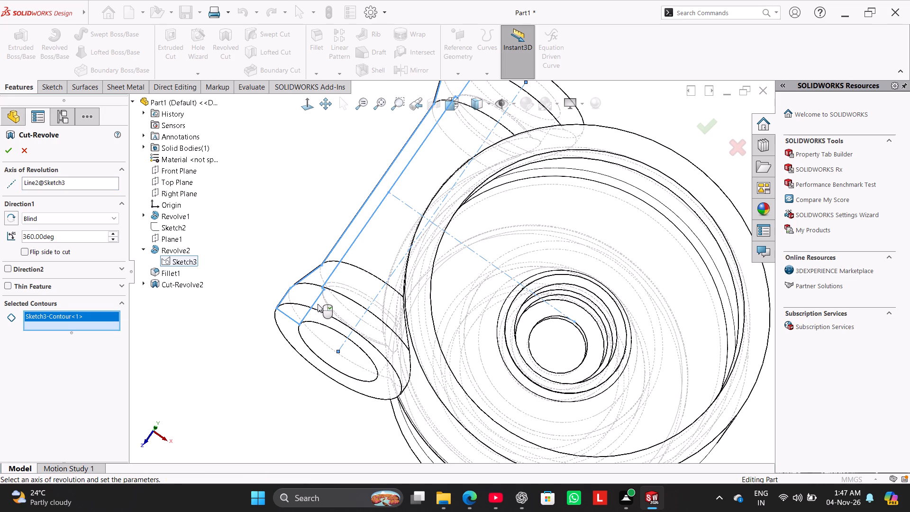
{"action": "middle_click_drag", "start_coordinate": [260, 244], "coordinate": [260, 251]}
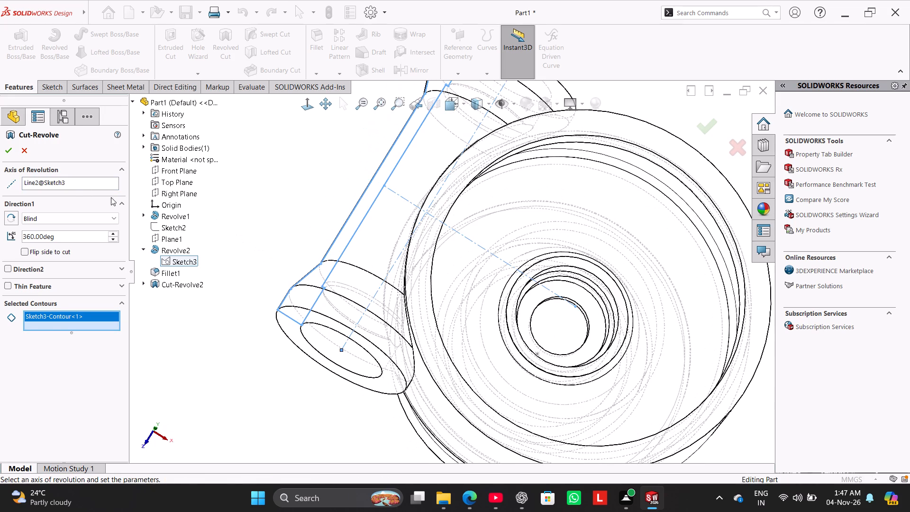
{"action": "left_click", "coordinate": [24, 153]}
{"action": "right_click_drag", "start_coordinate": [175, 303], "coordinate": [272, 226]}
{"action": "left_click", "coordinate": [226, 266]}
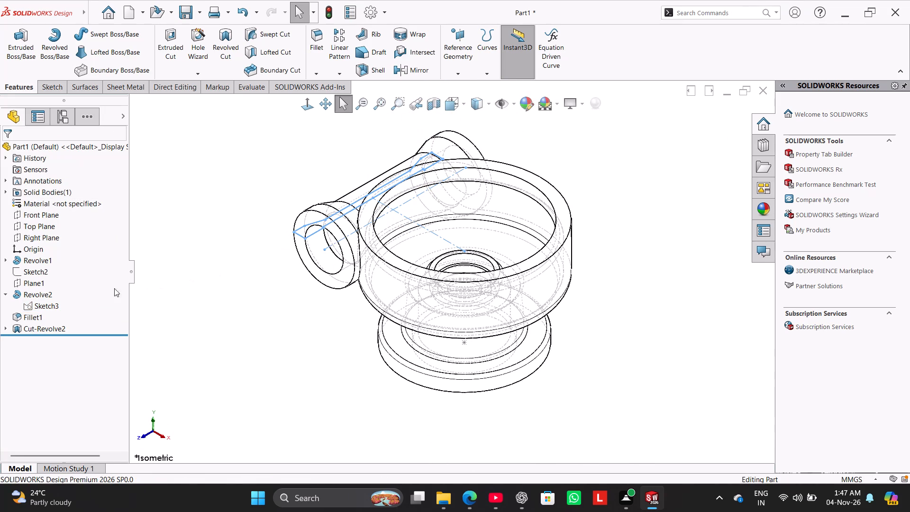
Show Sketch3, the side tube's profile sketch under Revolve2, to view it against the model, and hide it again.
{"action": "right_click", "coordinate": [52, 303]}
{"action": "left_click", "coordinate": [64, 292]}
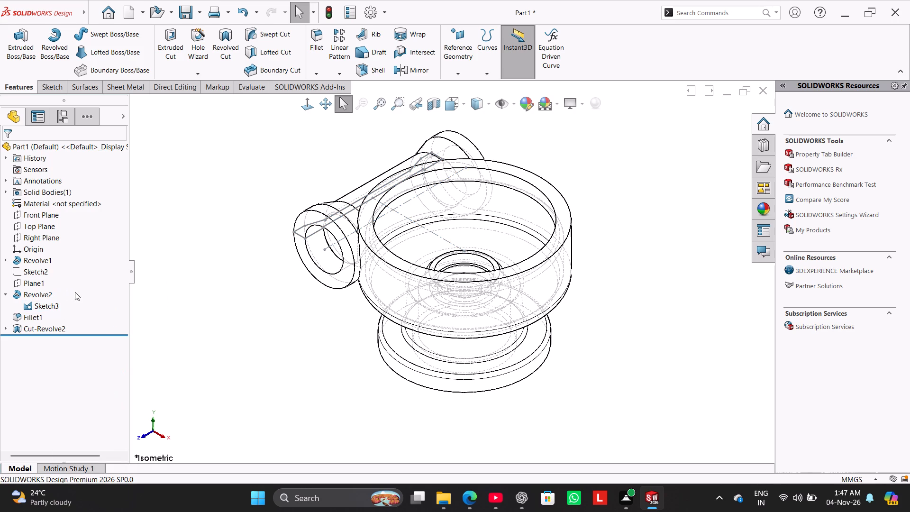
{"action": "left_click", "coordinate": [225, 251]}
{"action": "right_click", "coordinate": [56, 304]}
{"action": "left_click", "coordinate": [65, 293]}
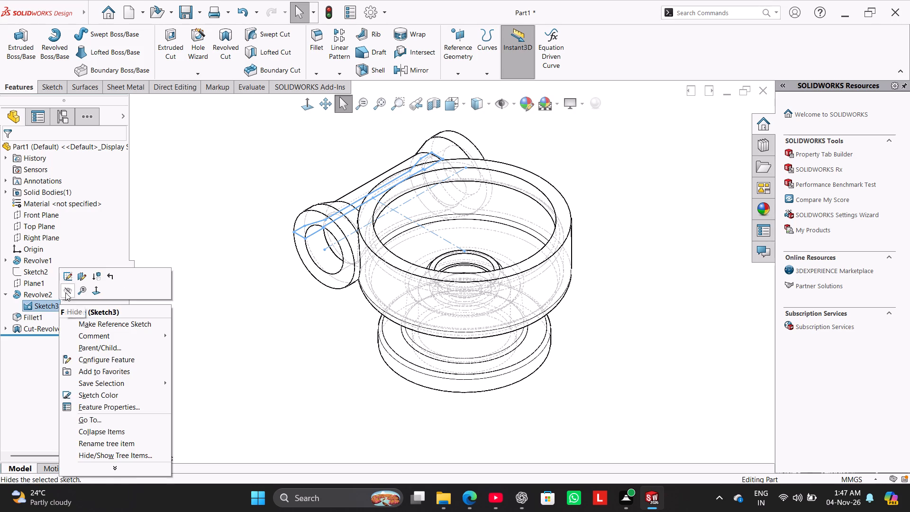
{"action": "left_click", "coordinate": [186, 254]}
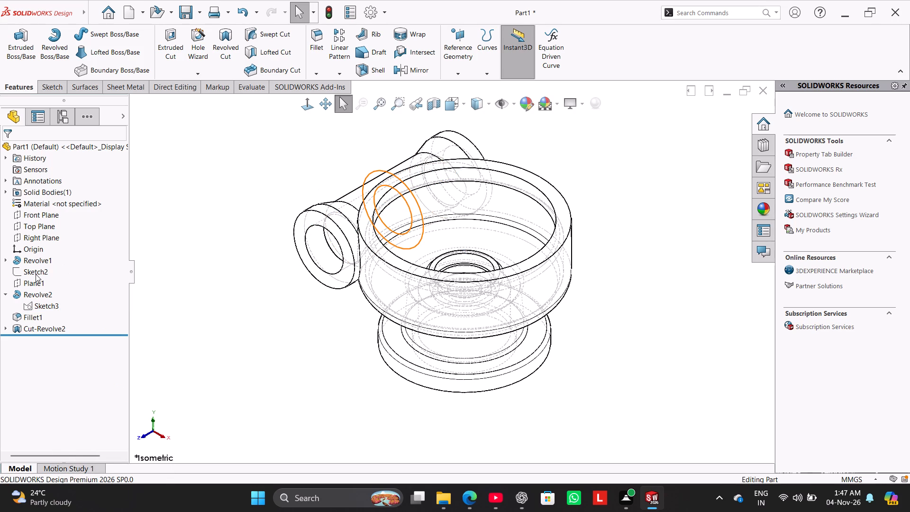
Start a new sketch on Plane1 and face the sketch plane from the bowl's open side.
{"action": "right_click", "coordinate": [36, 280]}
{"action": "left_click", "coordinate": [47, 267]}
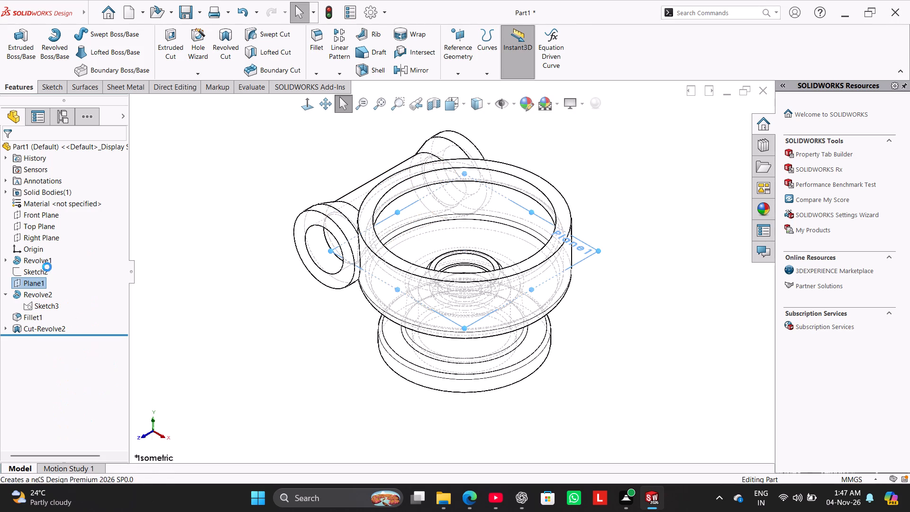
{"action": "left_click", "coordinate": [311, 105]}
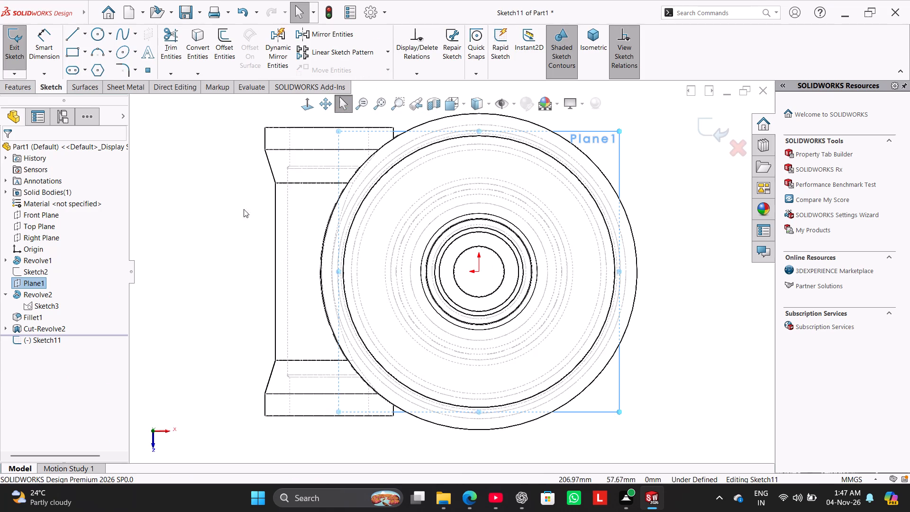
{"action": "left_click", "coordinate": [220, 213]}
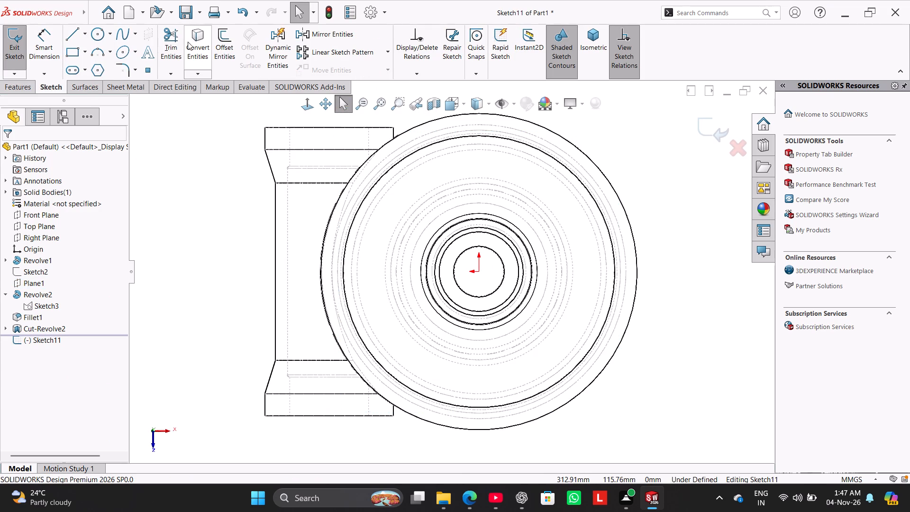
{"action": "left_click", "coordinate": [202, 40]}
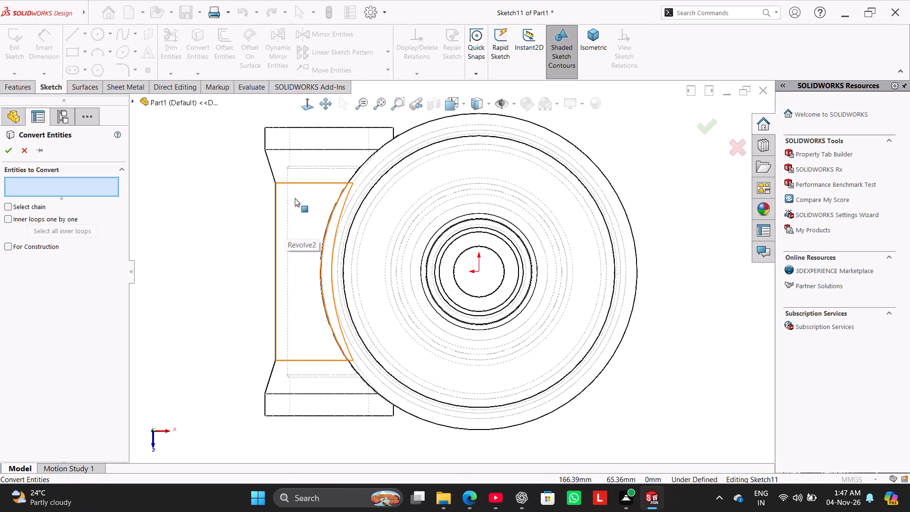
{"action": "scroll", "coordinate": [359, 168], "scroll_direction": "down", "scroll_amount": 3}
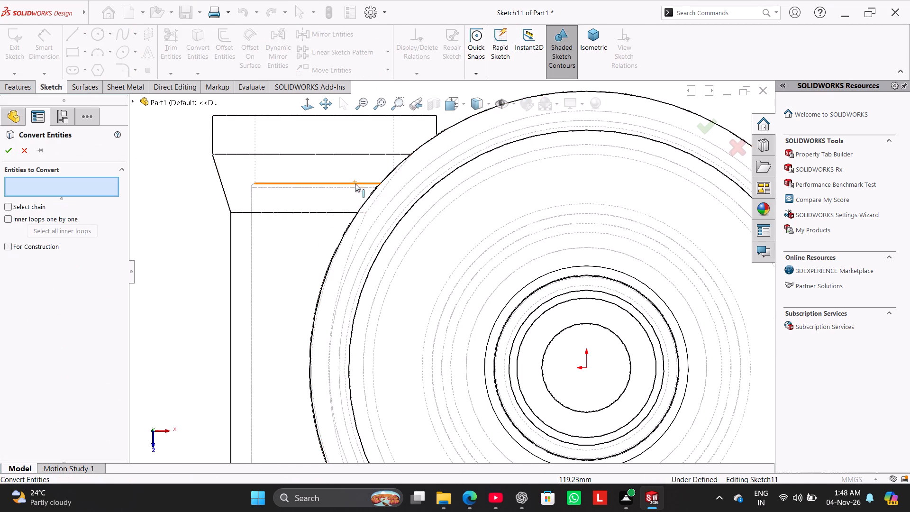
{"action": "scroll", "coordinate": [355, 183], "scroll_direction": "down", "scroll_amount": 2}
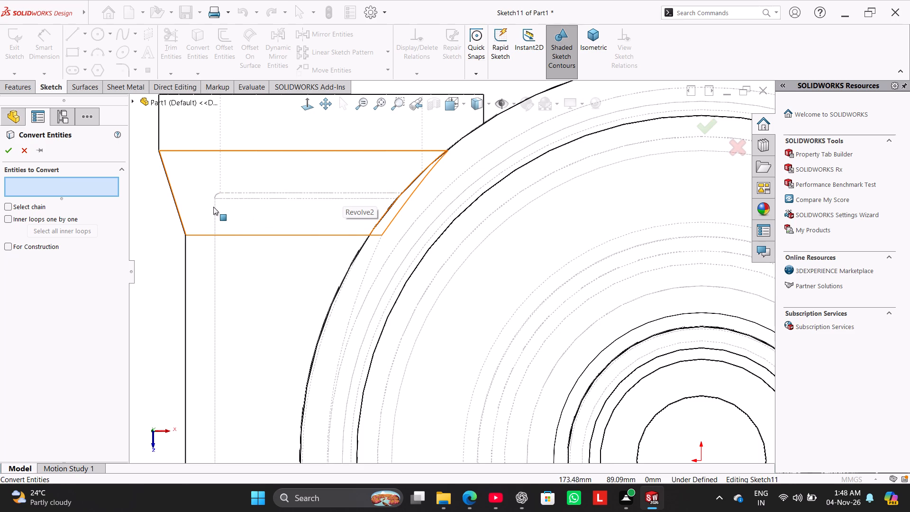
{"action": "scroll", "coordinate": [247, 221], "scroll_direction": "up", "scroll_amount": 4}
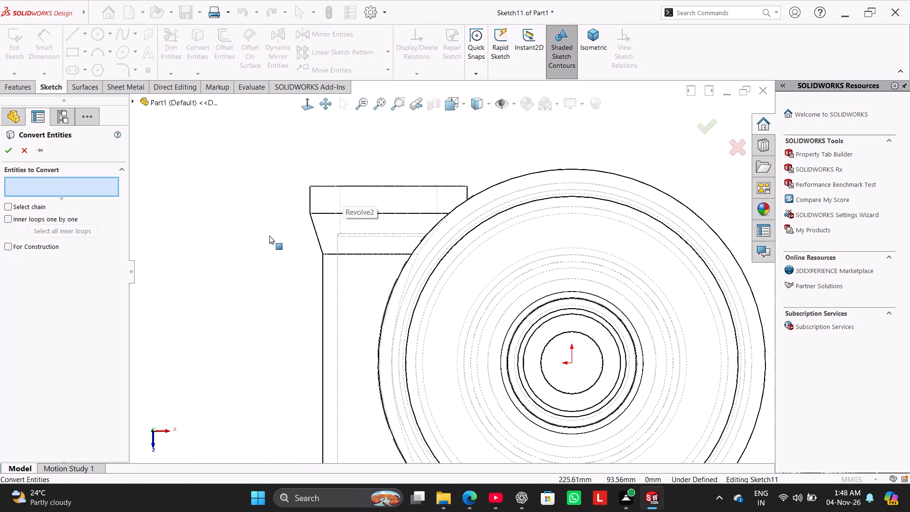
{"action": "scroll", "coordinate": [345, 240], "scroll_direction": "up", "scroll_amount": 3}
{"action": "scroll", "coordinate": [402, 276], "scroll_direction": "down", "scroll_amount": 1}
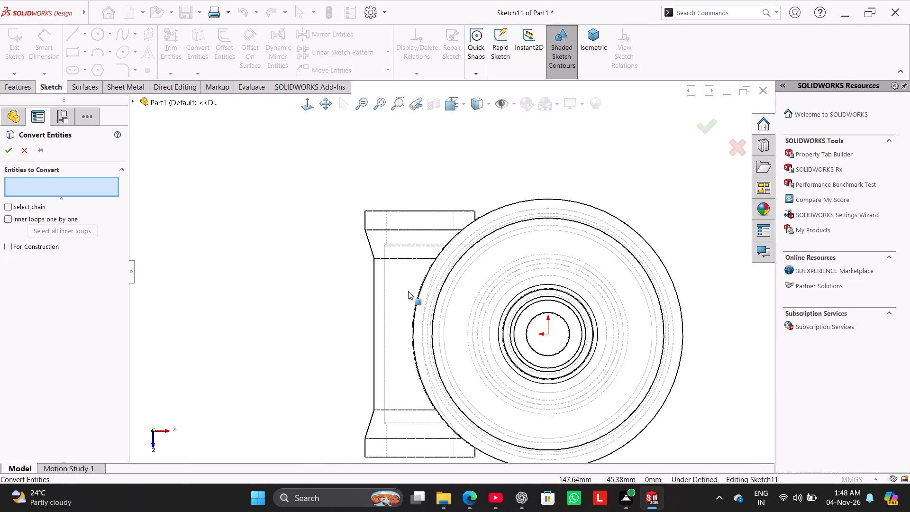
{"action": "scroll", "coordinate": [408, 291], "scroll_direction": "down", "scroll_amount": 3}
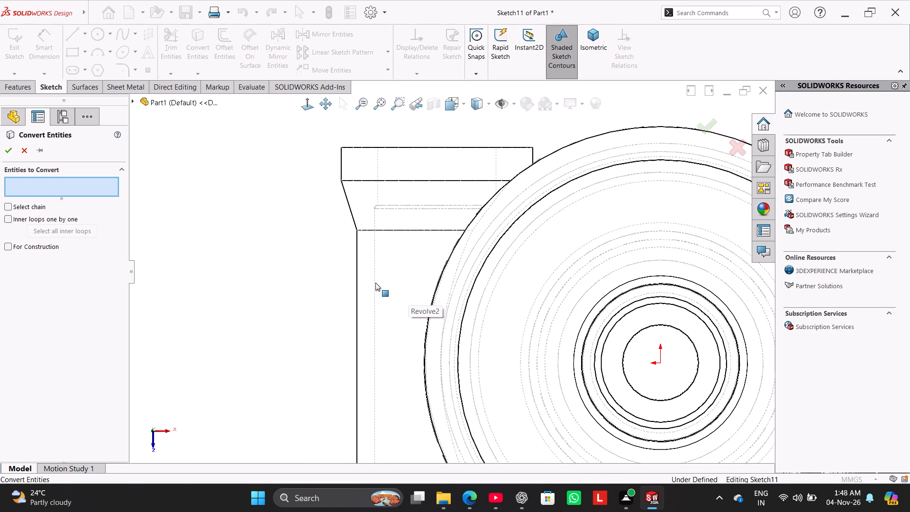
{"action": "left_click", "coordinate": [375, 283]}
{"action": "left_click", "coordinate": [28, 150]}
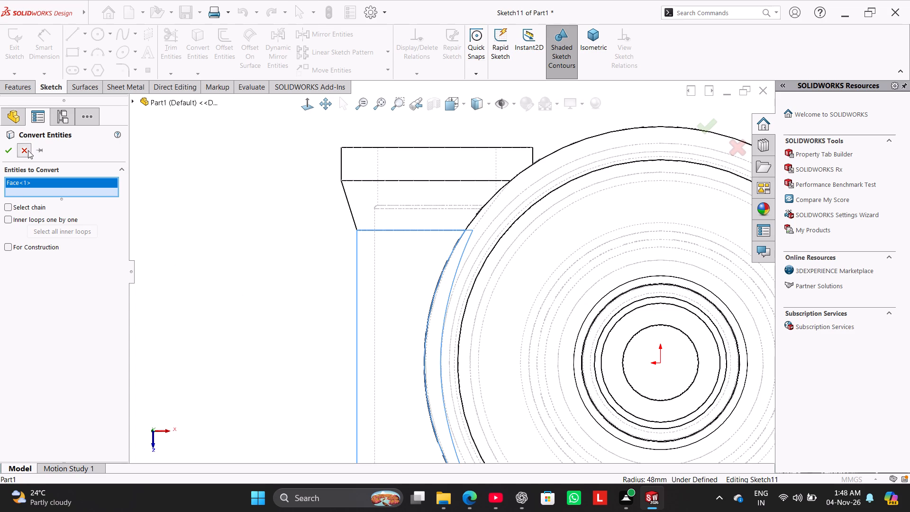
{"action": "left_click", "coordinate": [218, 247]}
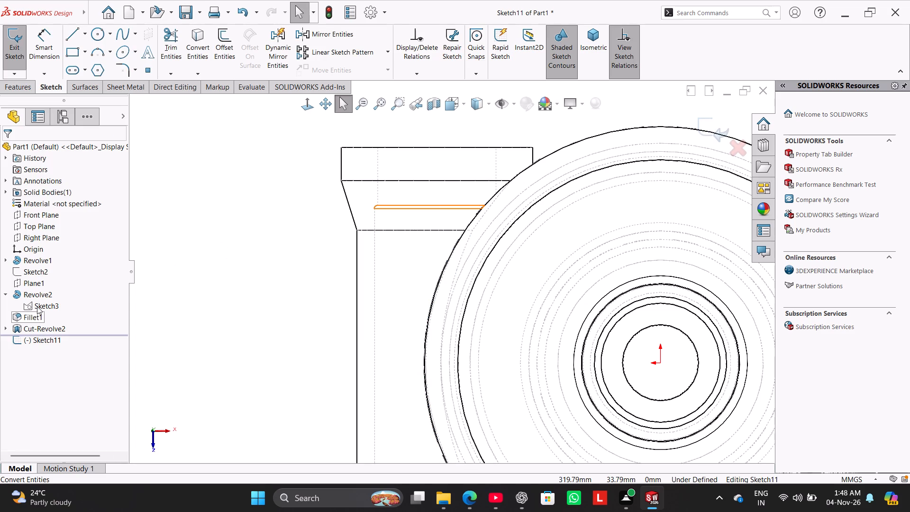
Show Sketch3, the side tube's profile sketch under Revolve2, as a reference for the new sketch.
{"action": "right_click", "coordinate": [37, 306]}
{"action": "left_click", "coordinate": [49, 294]}
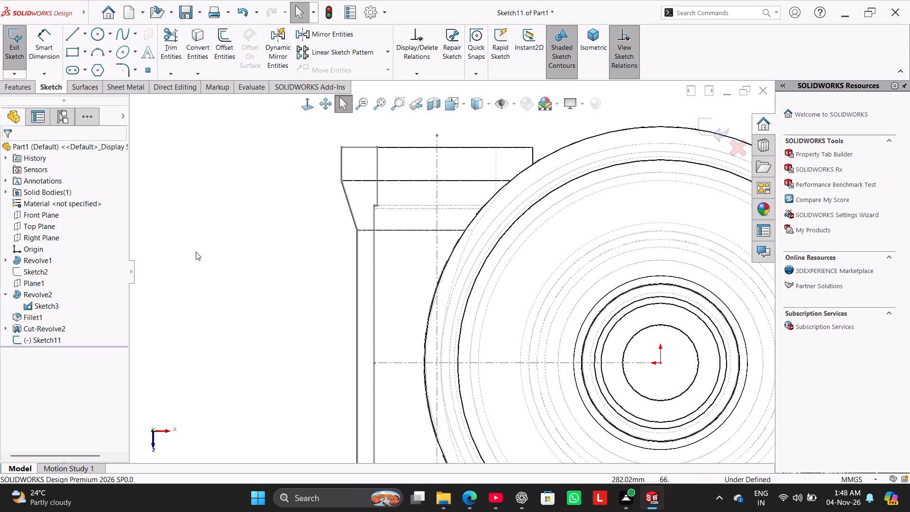
{"action": "left_click", "coordinate": [198, 250]}
Start Convert Entities with Sketch3's upper inner vertical line, the short step line below it and the long bore line.
{"action": "scroll", "coordinate": [409, 179], "scroll_direction": "down", "scroll_amount": 7}
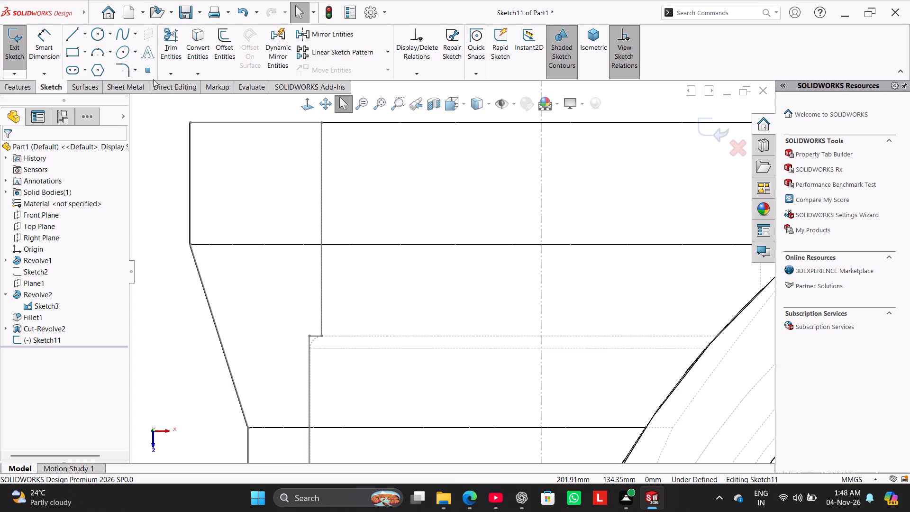
{"action": "left_click", "coordinate": [202, 48]}
{"action": "left_click", "coordinate": [321, 201]}
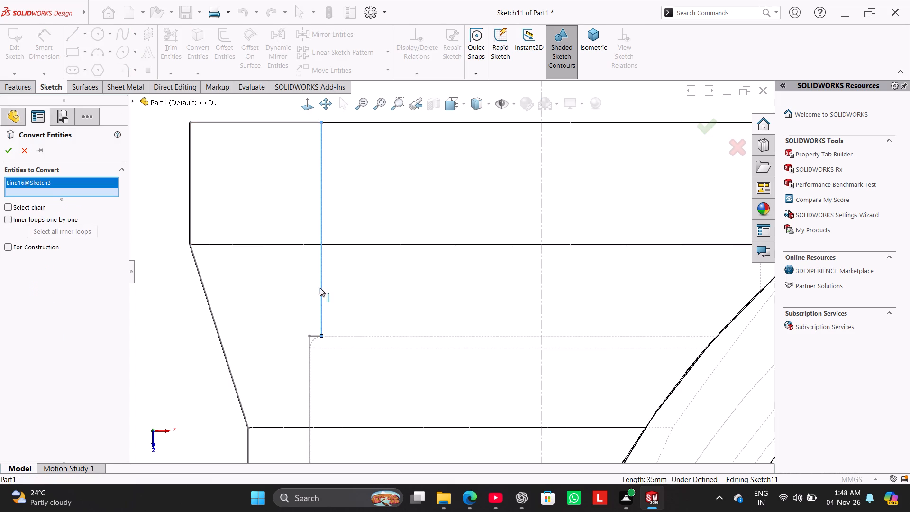
{"action": "left_click", "coordinate": [314, 335]}
{"action": "left_click", "coordinate": [309, 354]}
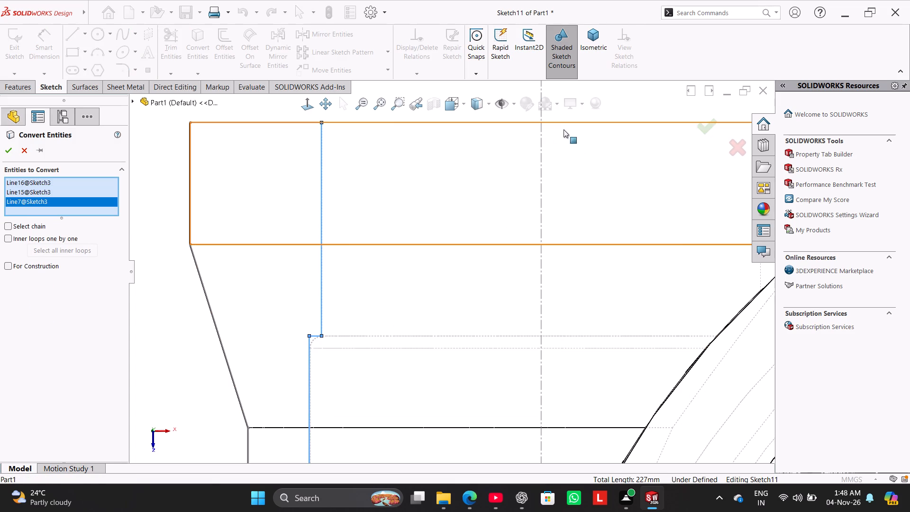
Set the display style to shaded with edges.
{"action": "left_click", "coordinate": [514, 106]}
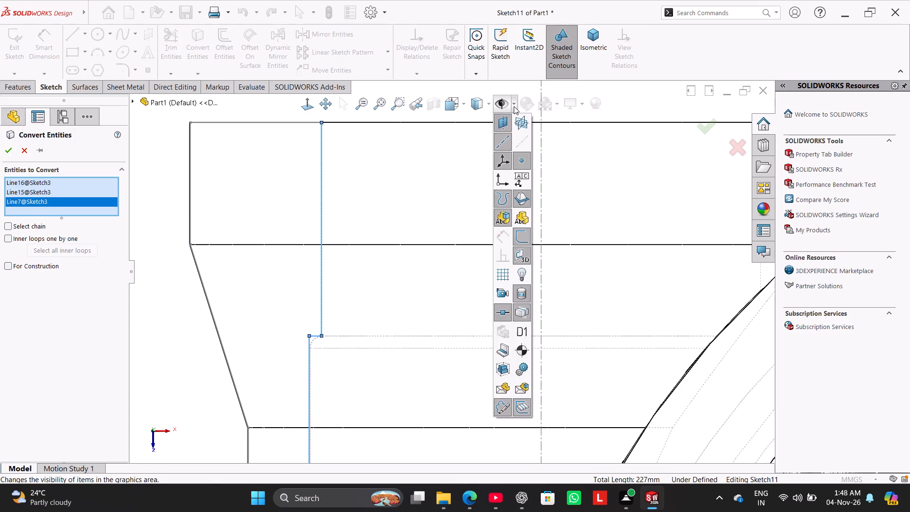
{"action": "left_click", "coordinate": [514, 106]}
{"action": "left_click", "coordinate": [489, 100]}
{"action": "left_click", "coordinate": [489, 105]}
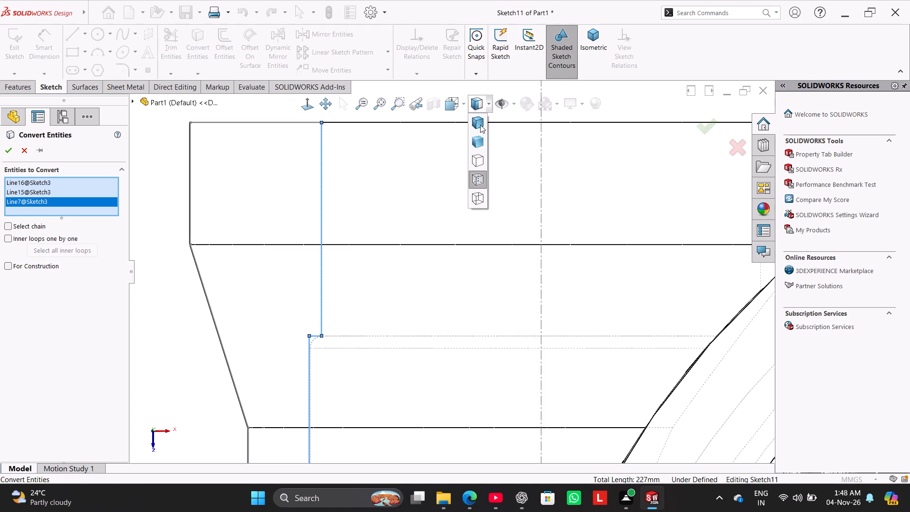
{"action": "left_click", "coordinate": [480, 125]}
Add Sketch3's lower inner vertical line, its short step line and the tube's vertical centerline, and convert all six entities.
{"action": "scroll", "coordinate": [415, 348], "scroll_direction": "up", "scroll_amount": 14}
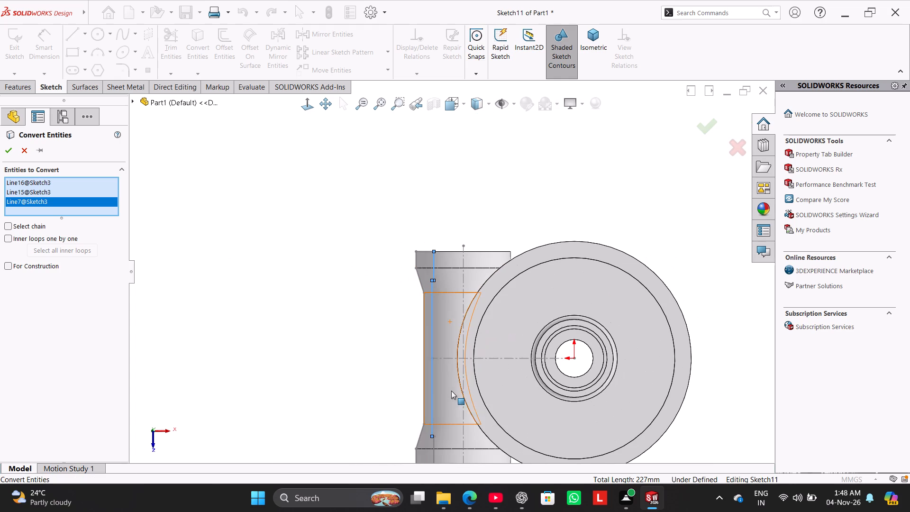
{"action": "scroll", "coordinate": [457, 415], "scroll_direction": "up", "scroll_amount": 3}
{"action": "scroll", "coordinate": [465, 402], "scroll_direction": "down", "scroll_amount": 3}
{"action": "scroll", "coordinate": [464, 416], "scroll_direction": "up", "scroll_amount": 4}
{"action": "scroll", "coordinate": [449, 370], "scroll_direction": "down", "scroll_amount": 7}
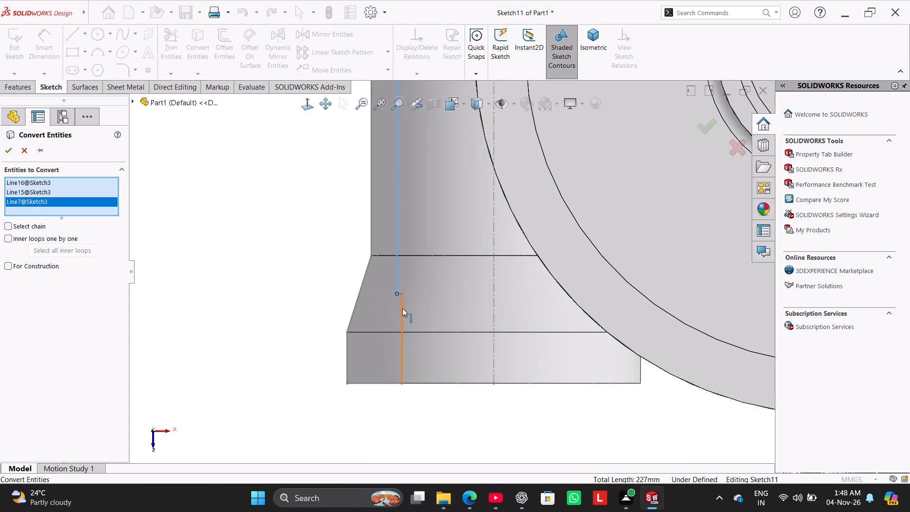
{"action": "left_click", "coordinate": [402, 308]}
{"action": "scroll", "coordinate": [414, 285], "scroll_direction": "down", "scroll_amount": 7}
{"action": "left_click", "coordinate": [369, 313]}
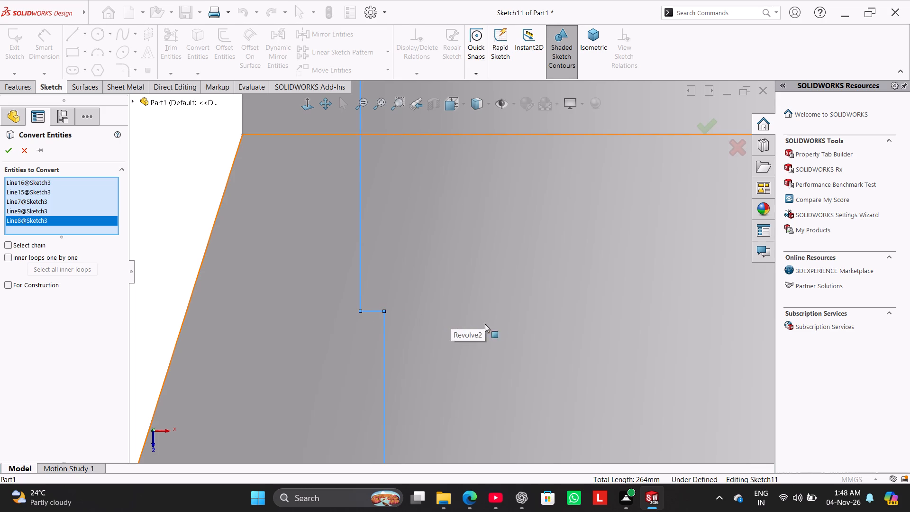
{"action": "scroll", "coordinate": [619, 289], "scroll_direction": "up", "scroll_amount": 6}
{"action": "left_click", "coordinate": [572, 308]}
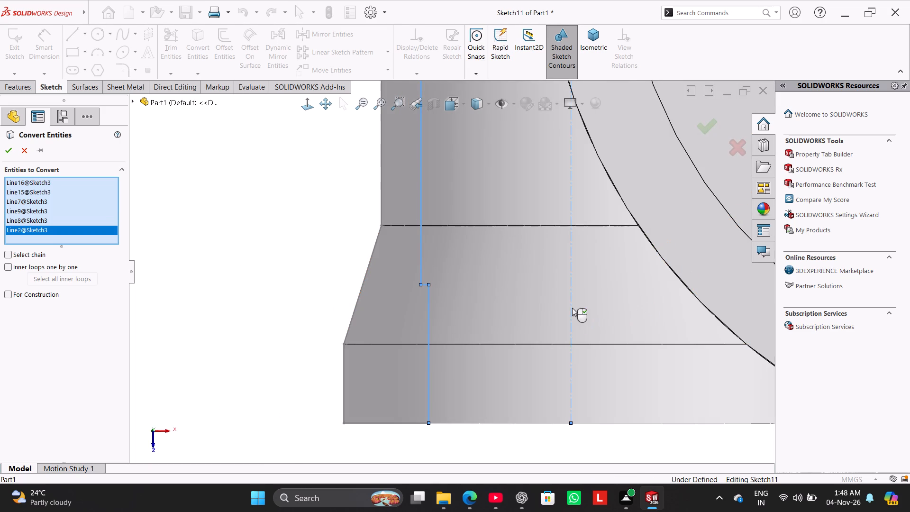
{"action": "scroll", "coordinate": [501, 259], "scroll_direction": "up", "scroll_amount": 9}
{"action": "scroll", "coordinate": [513, 125], "scroll_direction": "down", "scroll_amount": 4}
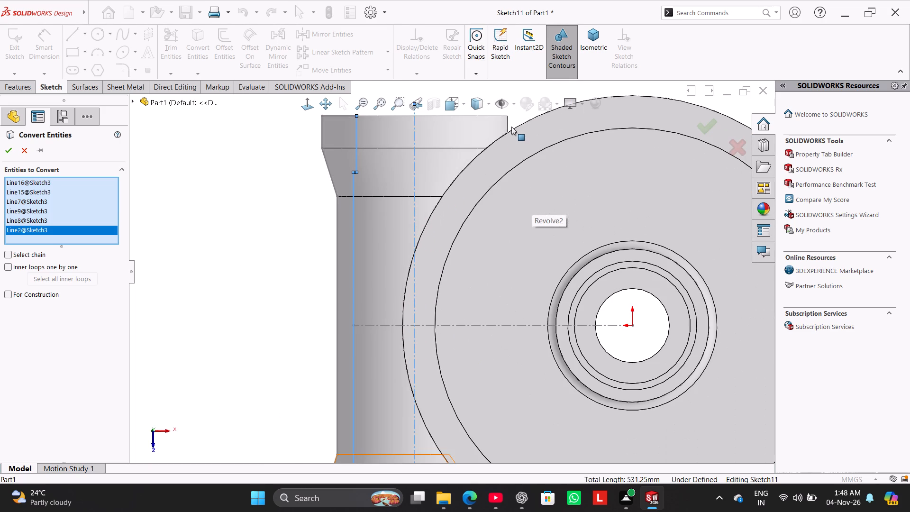
{"action": "left_click", "coordinate": [11, 153]}
Draw a horizontal line about 36 mm long from the upper inner line's end to the tube axis, closing the profile's upper end.
{"action": "scroll", "coordinate": [270, 158], "scroll_direction": "up", "scroll_amount": 3}
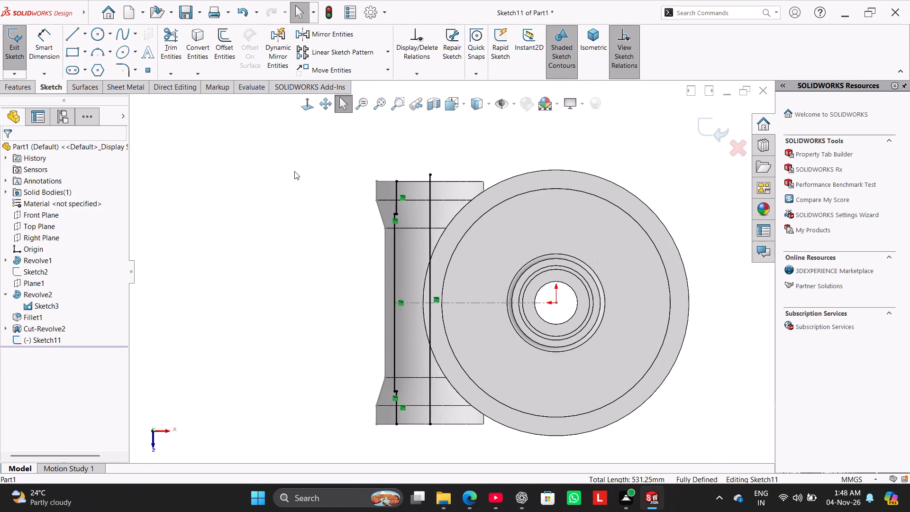
{"action": "scroll", "coordinate": [294, 171], "scroll_direction": "down", "scroll_amount": 1}
{"action": "left_click", "coordinate": [75, 32]}
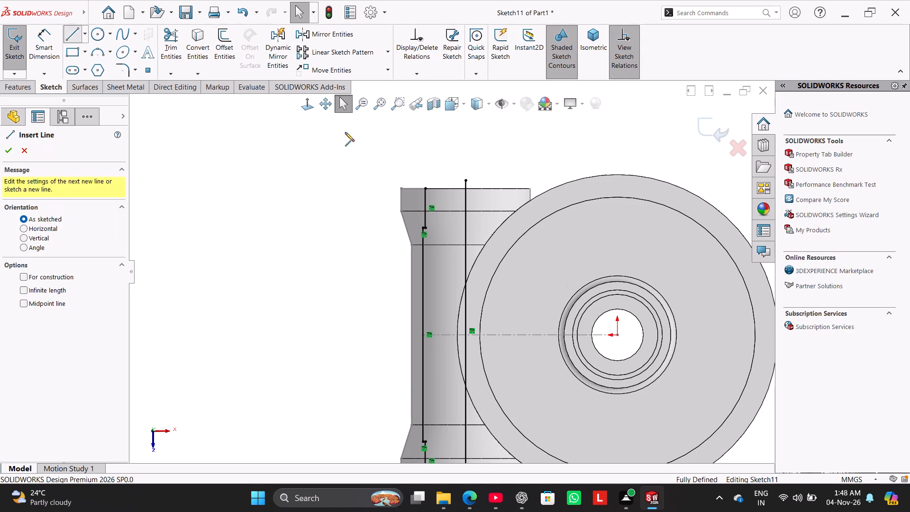
{"action": "scroll", "coordinate": [436, 166], "scroll_direction": "down", "scroll_amount": 4}
{"action": "left_click", "coordinate": [414, 233]}
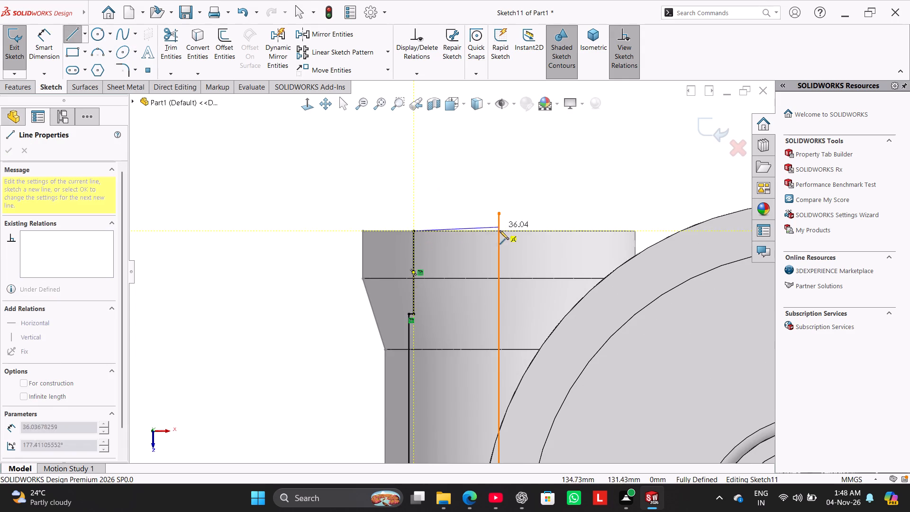
{"action": "left_click", "coordinate": [500, 231]}
{"action": "right_click", "coordinate": [436, 194]}
{"action": "left_click", "coordinate": [451, 201]}
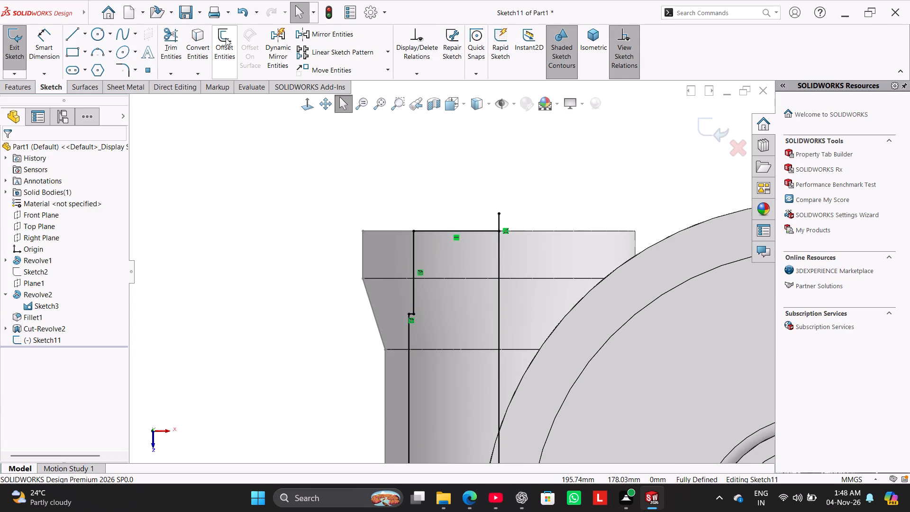
Trim the part of the converted axis line that extends beyond the upper closing line.
{"action": "left_click", "coordinate": [177, 37]}
{"action": "left_click_drag", "start_coordinate": [527, 212], "coordinate": [481, 221]}
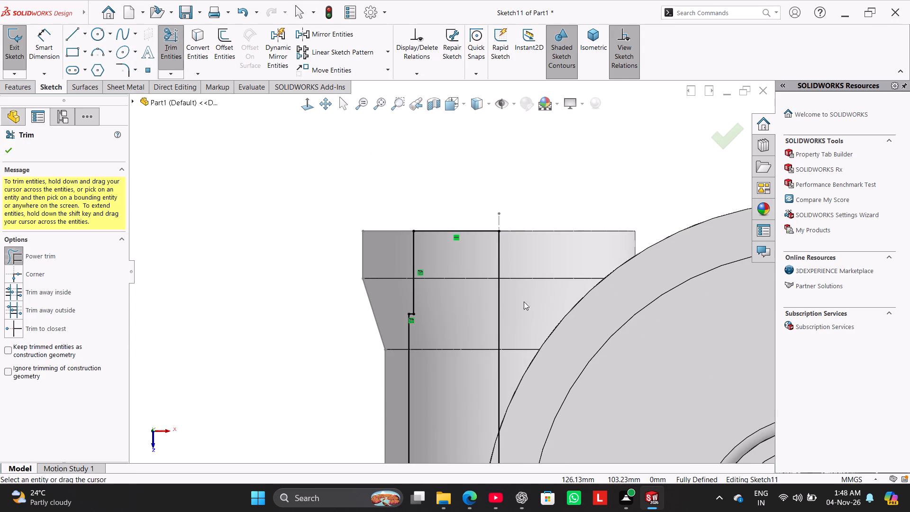
Draw a horizontal line along the tube's lower end face from the lower inner line to the end of the axis line.
{"action": "scroll", "coordinate": [536, 324], "scroll_direction": "up", "scroll_amount": 9}
{"action": "scroll", "coordinate": [461, 380], "scroll_direction": "down", "scroll_amount": 7}
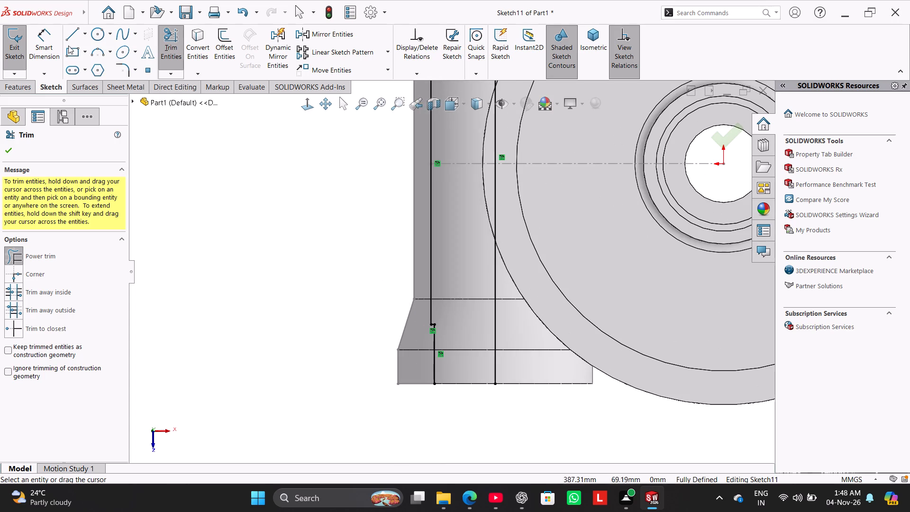
{"action": "left_click", "coordinate": [70, 37]}
{"action": "left_click", "coordinate": [436, 385]}
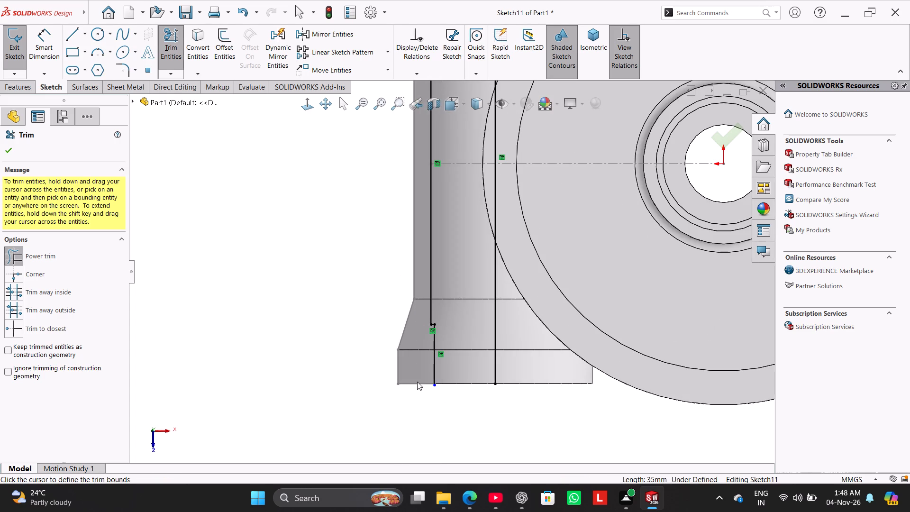
{"action": "left_click_drag", "start_coordinate": [75, 38], "coordinate": [85, 49]}
{"action": "scroll", "coordinate": [445, 383], "scroll_direction": "down", "scroll_amount": 8}
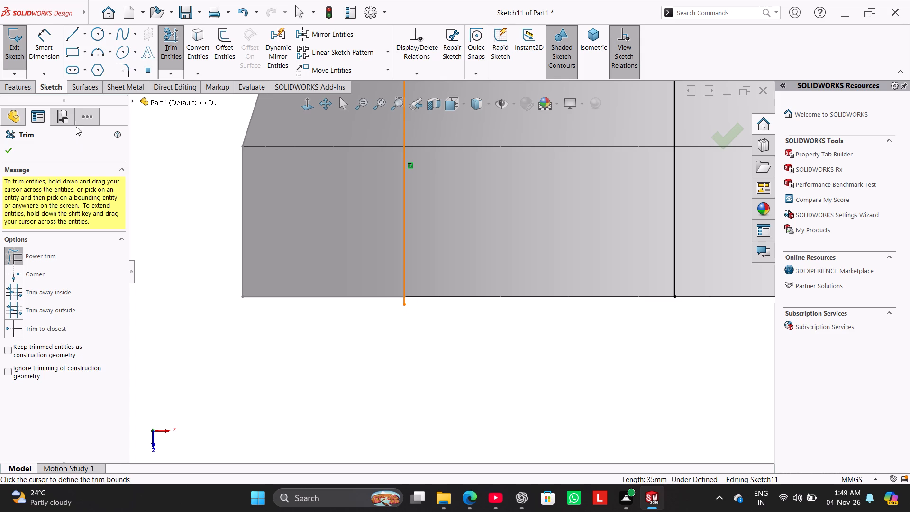
{"action": "left_click", "coordinate": [72, 35]}
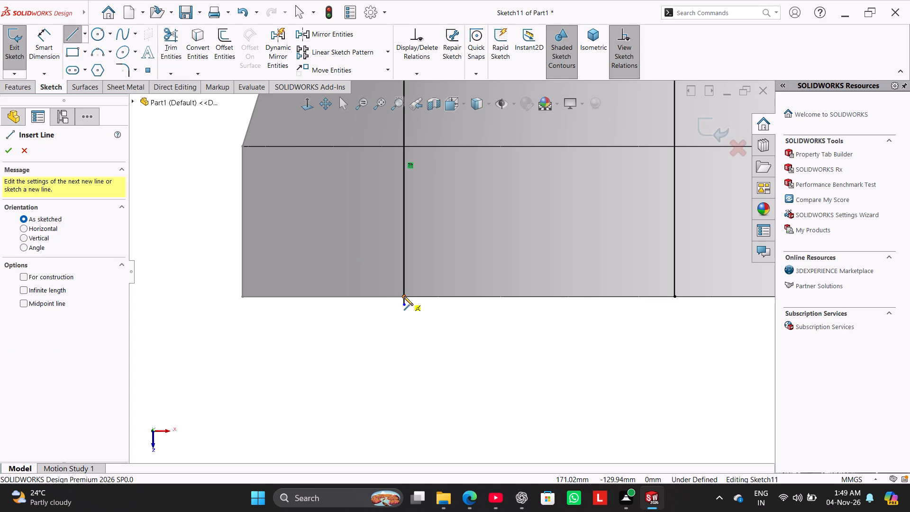
{"action": "left_click", "coordinate": [404, 296]}
{"action": "left_click", "coordinate": [675, 298]}
{"action": "right_click", "coordinate": [591, 363]}
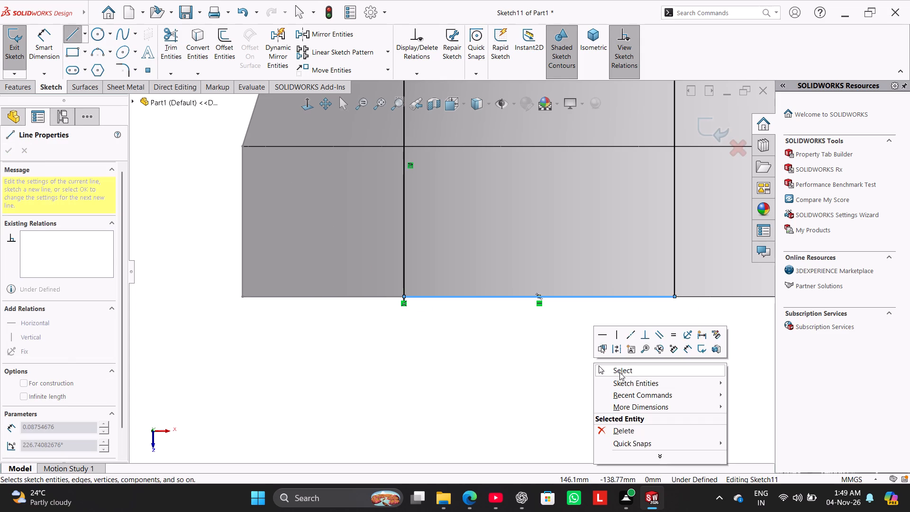
{"action": "left_click_drag", "start_coordinate": [619, 372], "coordinate": [609, 367]}
Pull the lower inner line's overhanging end back to the corner with the lower closing line.
{"action": "scroll", "coordinate": [416, 298], "scroll_direction": "down", "scroll_amount": 9}
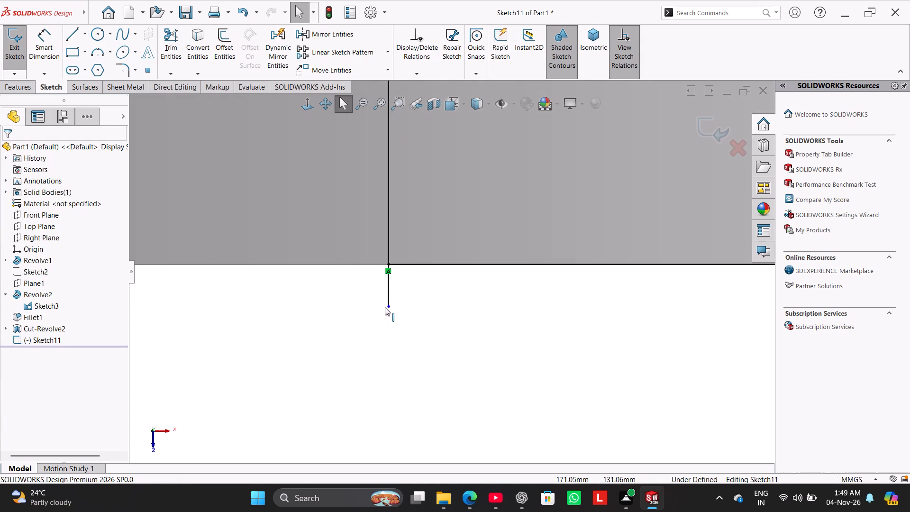
{"action": "left_click_drag", "start_coordinate": [389, 307], "coordinate": [391, 267]}
{"action": "left_click", "coordinate": [391, 310]}
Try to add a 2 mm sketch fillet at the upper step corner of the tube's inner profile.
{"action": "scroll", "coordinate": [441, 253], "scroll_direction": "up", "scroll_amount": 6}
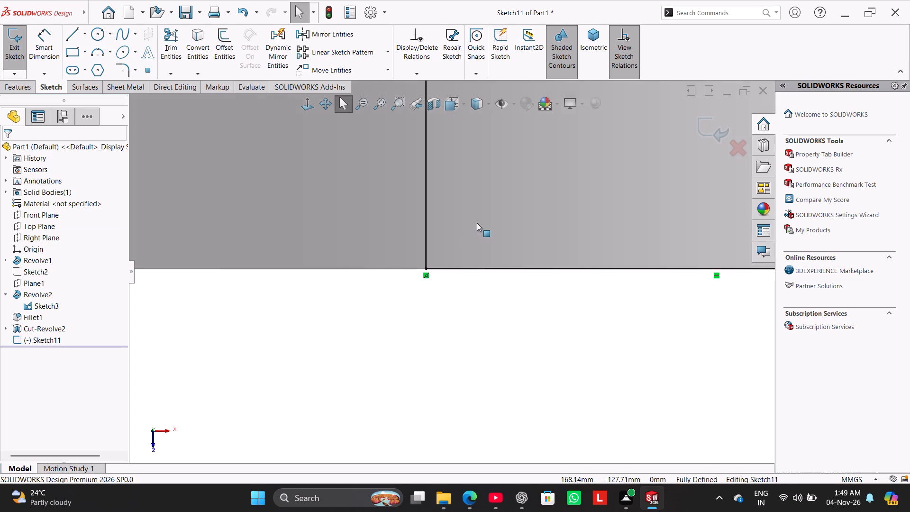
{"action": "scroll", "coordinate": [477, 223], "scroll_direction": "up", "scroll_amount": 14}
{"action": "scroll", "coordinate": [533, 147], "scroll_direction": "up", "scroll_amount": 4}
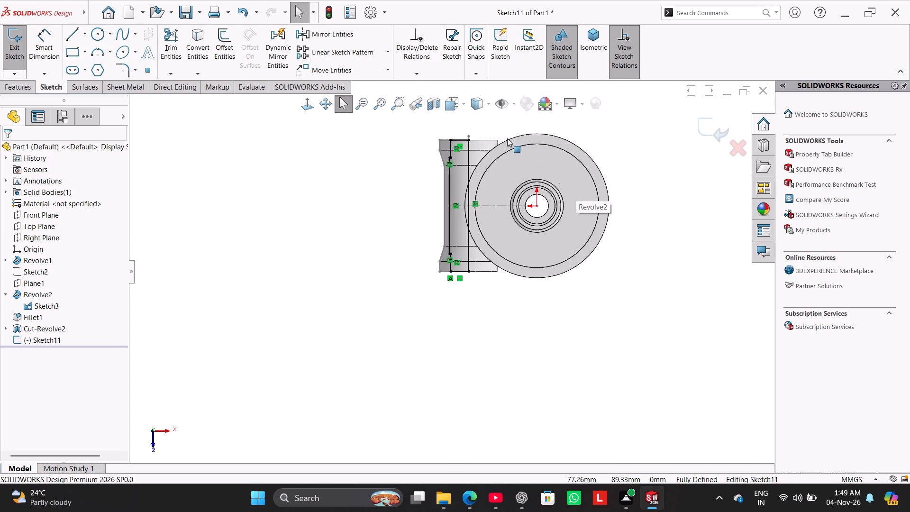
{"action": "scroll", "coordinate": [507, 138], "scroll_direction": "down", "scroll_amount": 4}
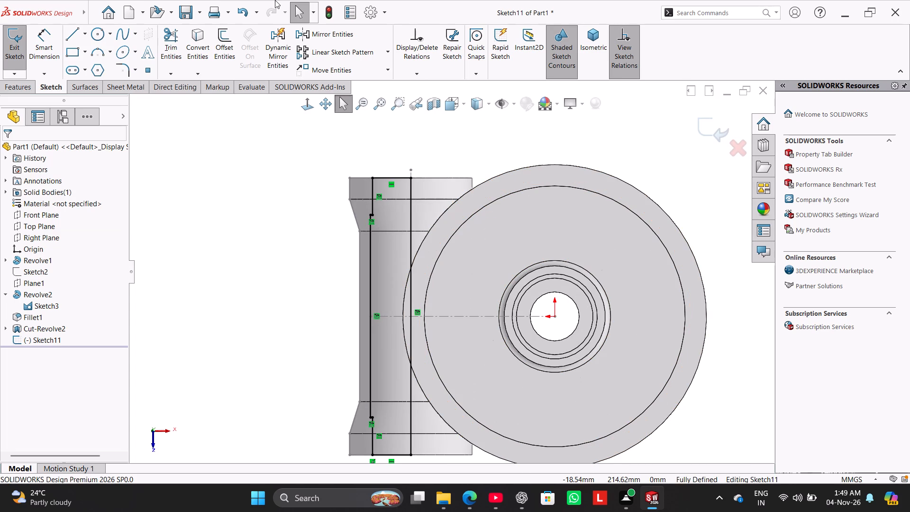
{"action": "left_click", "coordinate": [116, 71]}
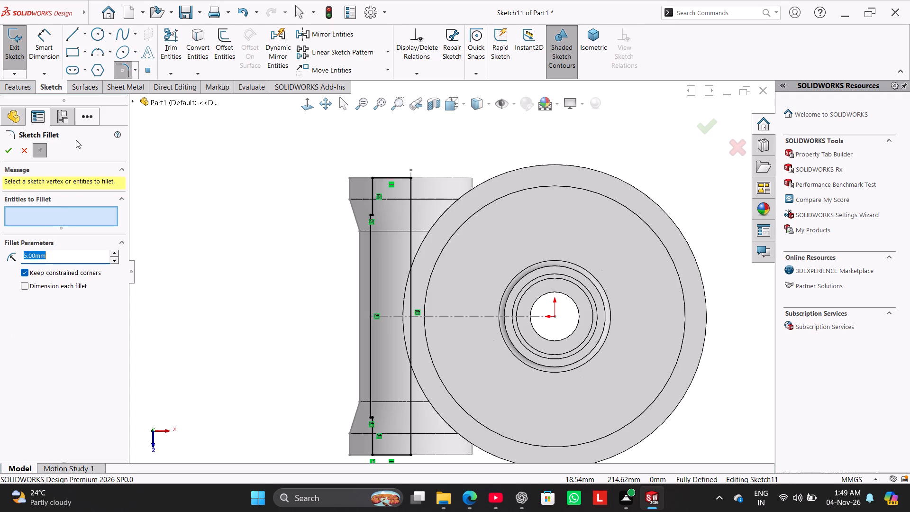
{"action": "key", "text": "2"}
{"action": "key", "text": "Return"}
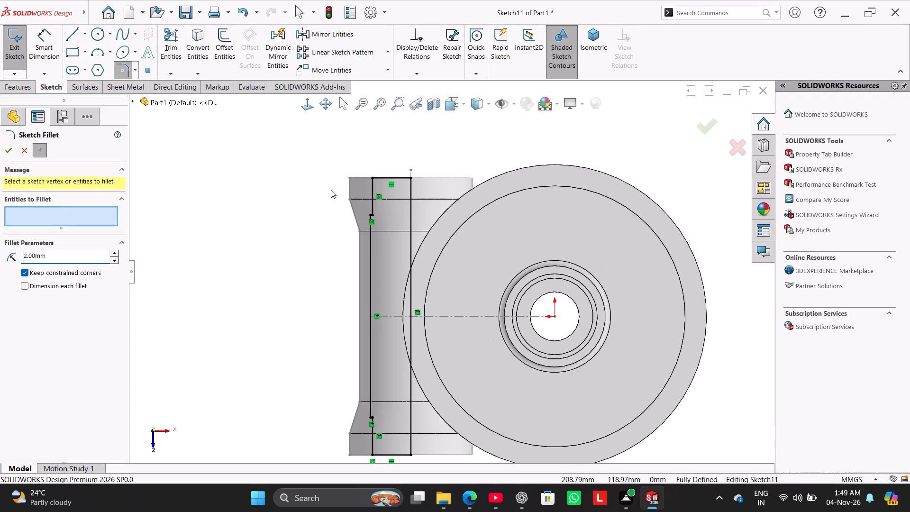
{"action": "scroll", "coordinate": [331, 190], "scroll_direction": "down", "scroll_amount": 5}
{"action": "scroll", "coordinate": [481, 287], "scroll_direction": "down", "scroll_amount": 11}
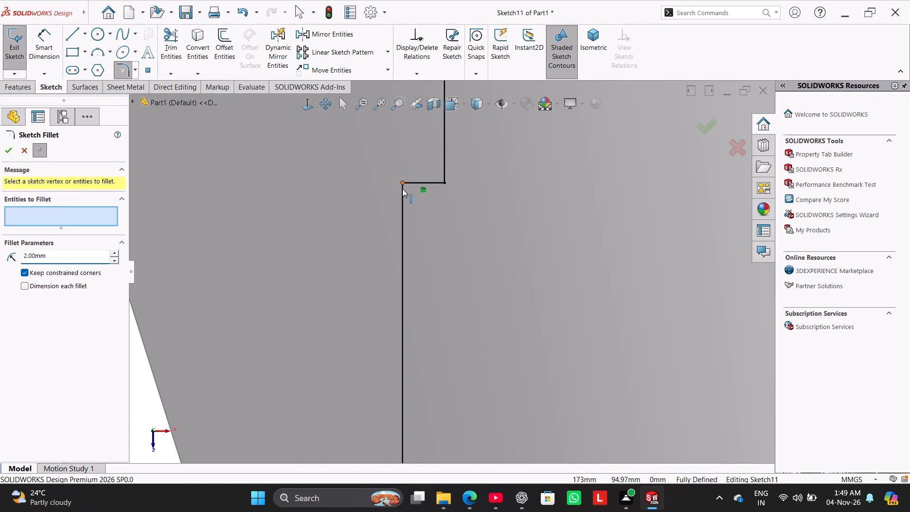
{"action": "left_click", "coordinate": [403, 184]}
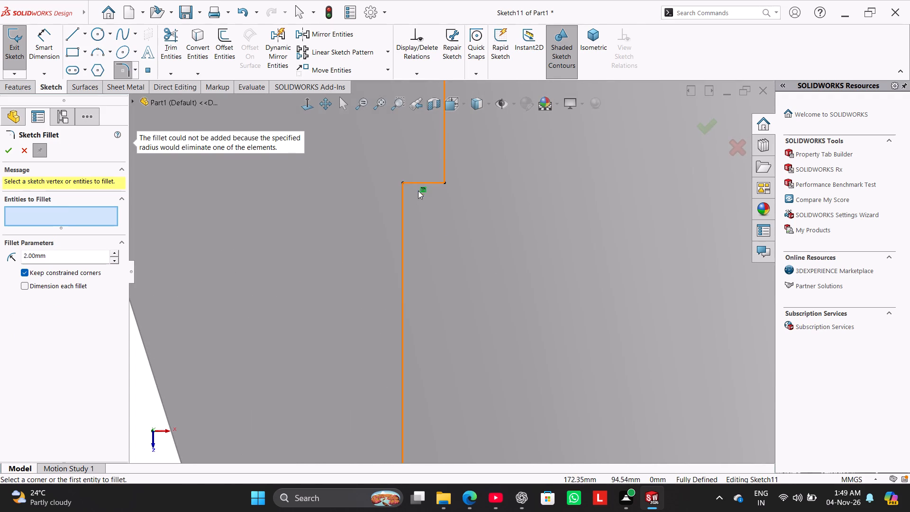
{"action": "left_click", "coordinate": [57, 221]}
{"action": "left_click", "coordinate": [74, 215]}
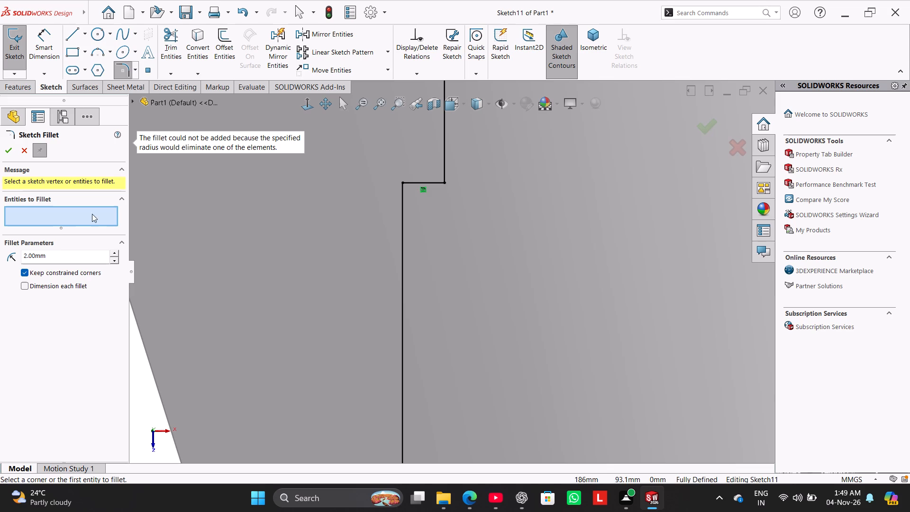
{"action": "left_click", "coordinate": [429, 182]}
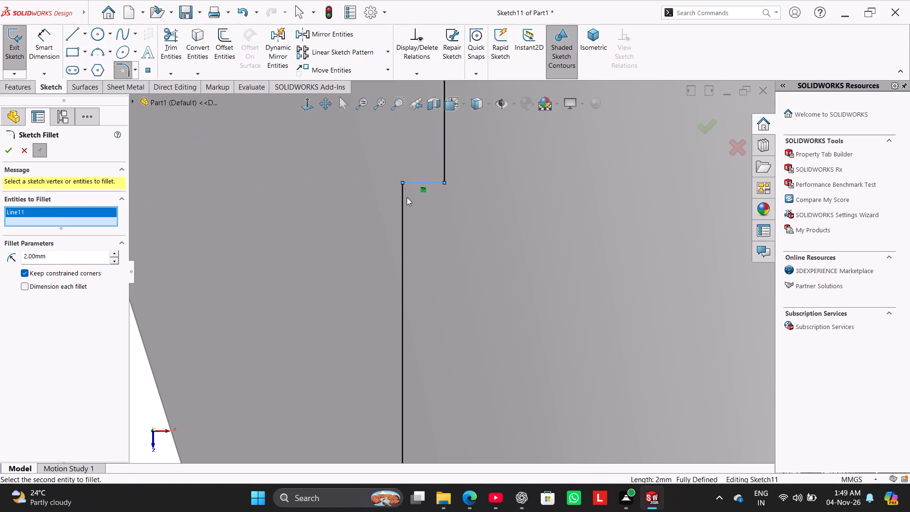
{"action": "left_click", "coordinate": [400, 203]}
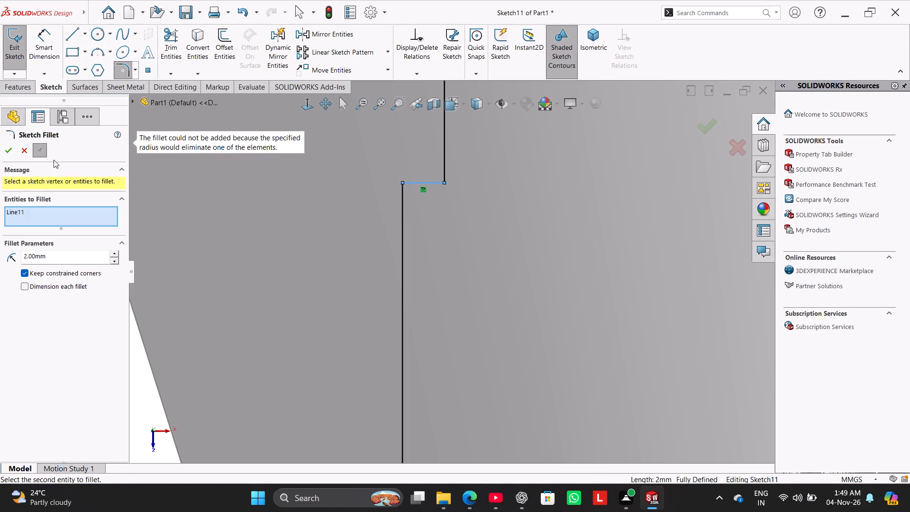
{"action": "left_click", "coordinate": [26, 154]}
Cut the tube's bore by revolving the closed inner profile 360 degrees about the tube axis line.
{"action": "scroll", "coordinate": [243, 206], "scroll_direction": "up", "scroll_amount": 9}
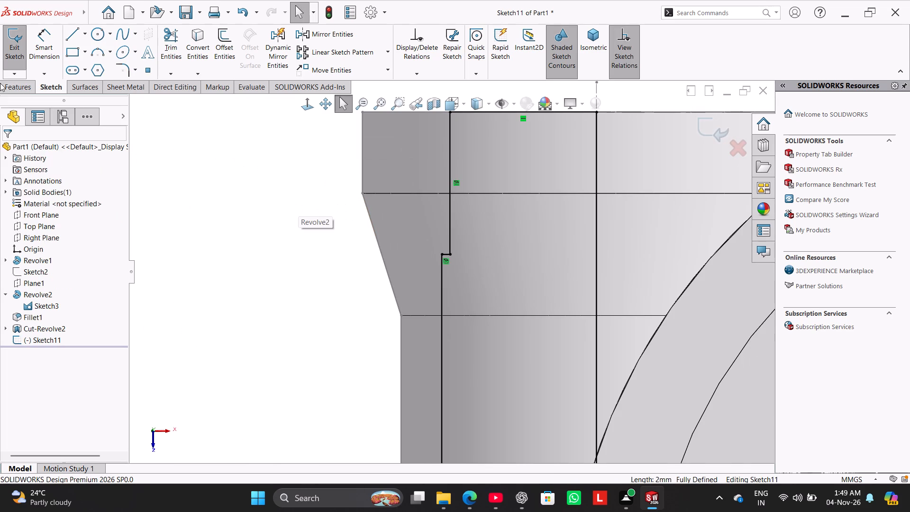
{"action": "left_click", "coordinate": [24, 88]}
{"action": "left_click", "coordinate": [226, 41]}
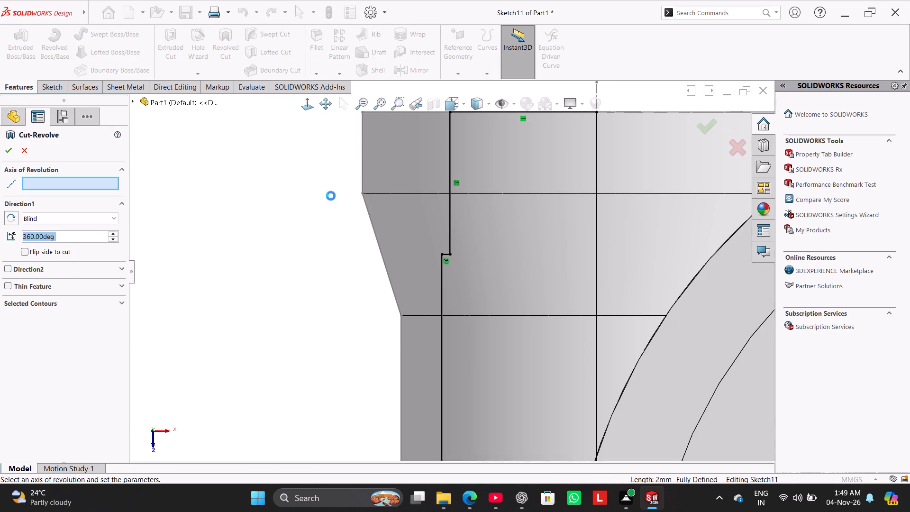
{"action": "scroll", "coordinate": [388, 222], "scroll_direction": "up", "scroll_amount": 3}
{"action": "left_click", "coordinate": [536, 279]}
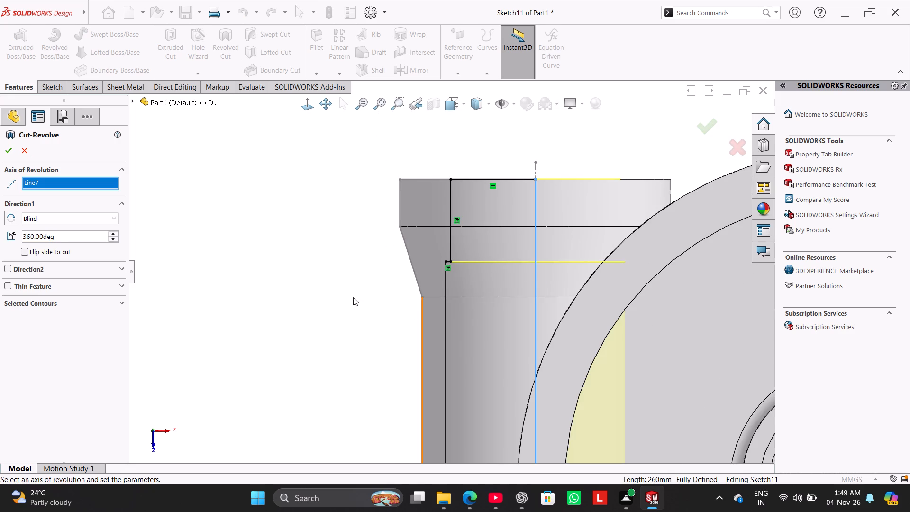
{"action": "middle_click_drag", "start_coordinate": [353, 297], "coordinate": [362, 260]}
{"action": "scroll", "coordinate": [355, 291], "scroll_direction": "up", "scroll_amount": 6}
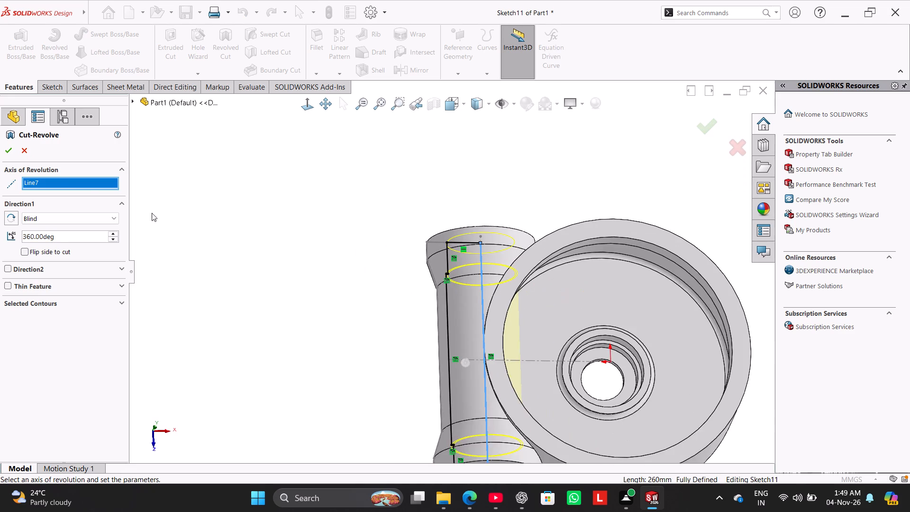
{"action": "left_click", "coordinate": [8, 151]}
Hide Sketch3 under Revolve2.
{"action": "middle_click_drag", "start_coordinate": [294, 245], "coordinate": [236, 194]}
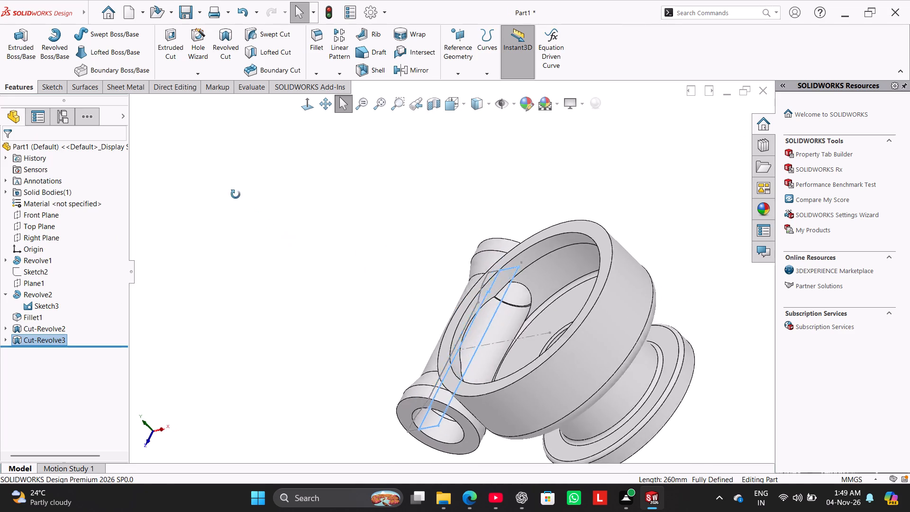
{"action": "middle_click_drag", "start_coordinate": [236, 194], "coordinate": [317, 211]}
{"action": "left_click", "coordinate": [276, 238]}
{"action": "right_click_drag", "start_coordinate": [315, 266], "coordinate": [402, 198]}
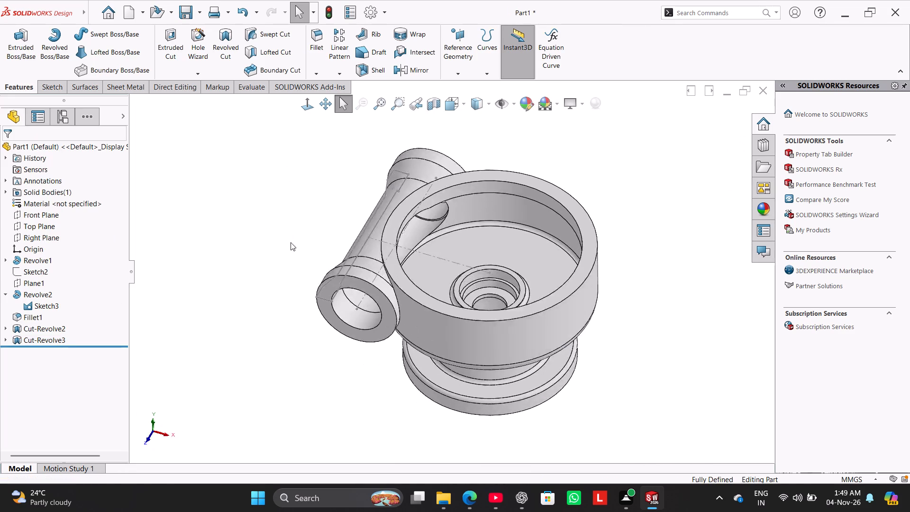
{"action": "right_click", "coordinate": [53, 306]}
{"action": "left_click", "coordinate": [67, 295]}
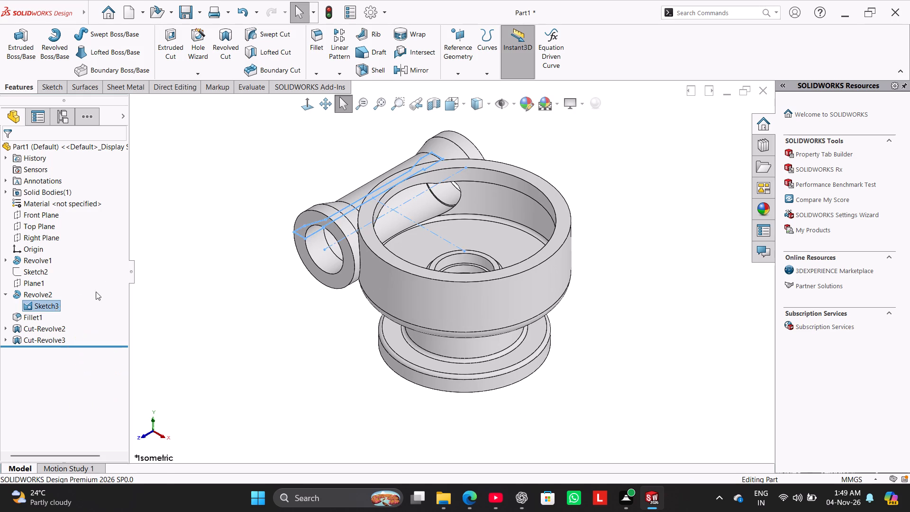
{"action": "left_click", "coordinate": [218, 267]}
Examine the side tube's bore and its opening into the bowl from several angles.
{"action": "middle_click_drag", "start_coordinate": [217, 281], "coordinate": [255, 207]}
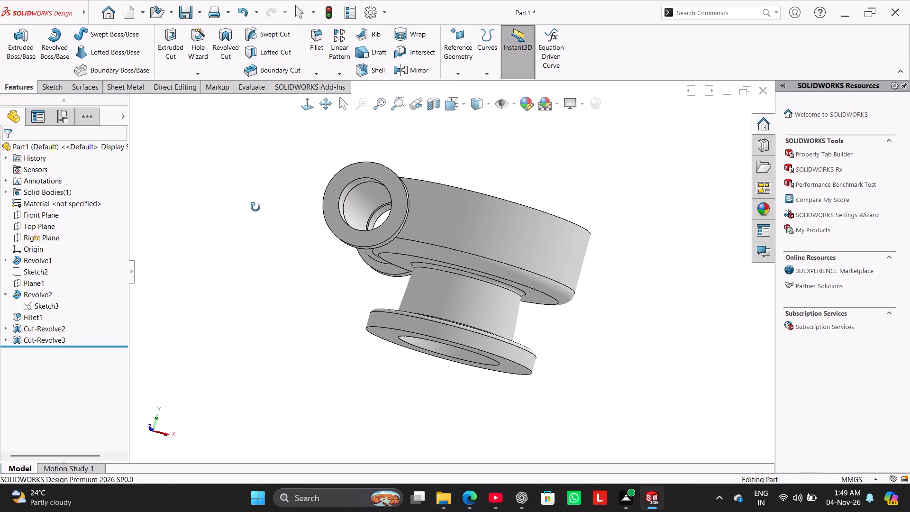
{"action": "middle_click_drag", "start_coordinate": [255, 207], "coordinate": [215, 322]}
{"action": "right_click_drag", "start_coordinate": [214, 321], "coordinate": [235, 270]}
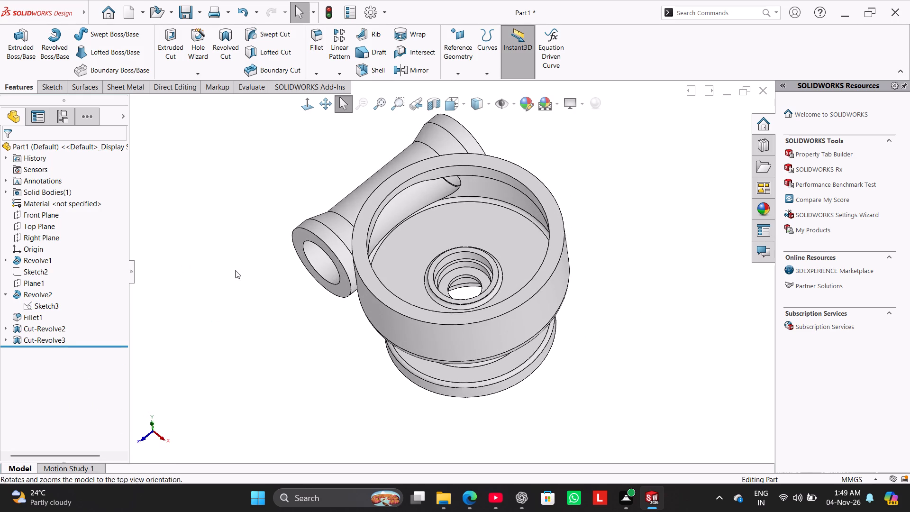
{"action": "right_click_drag", "start_coordinate": [235, 270], "coordinate": [302, 224]}
{"action": "right_click_drag", "start_coordinate": [216, 280], "coordinate": [332, 166]}
{"action": "left_click", "coordinate": [200, 210]}
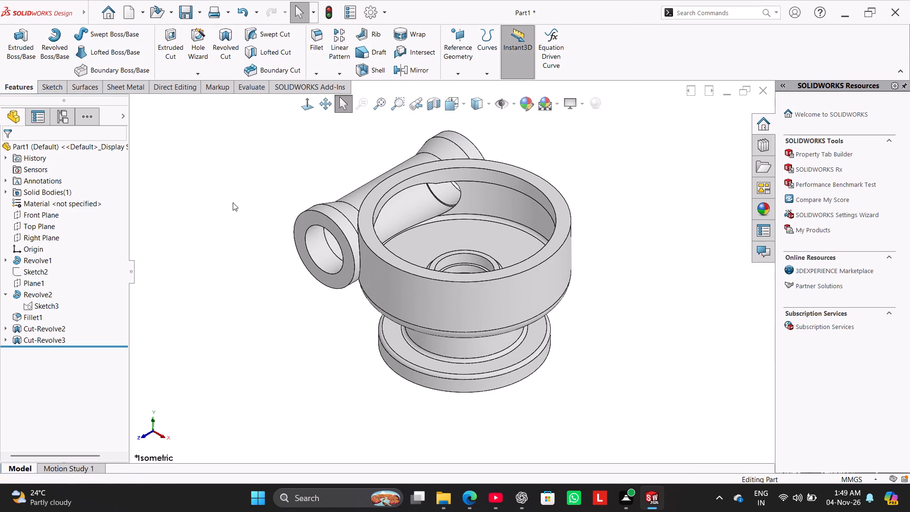
{"action": "middle_click_drag", "start_coordinate": [233, 202], "coordinate": [243, 181]}
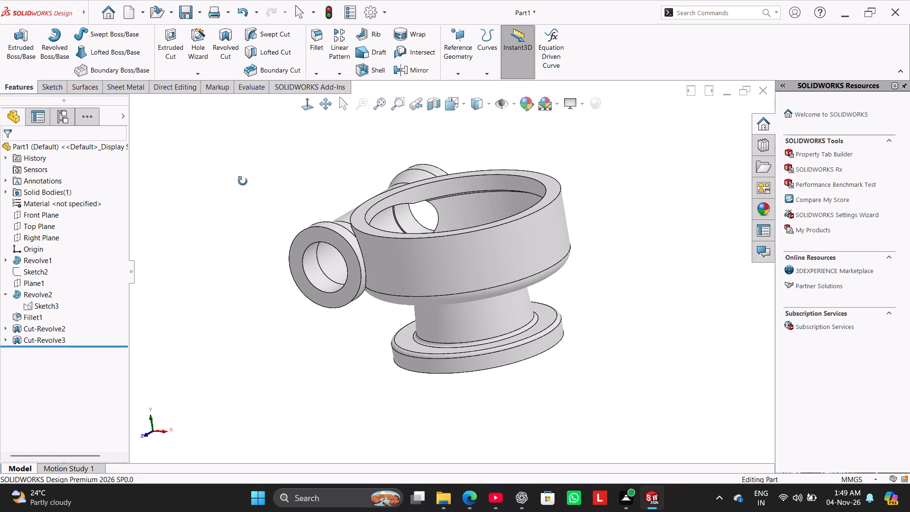
{"action": "middle_click_drag", "start_coordinate": [243, 181], "coordinate": [244, 231]}
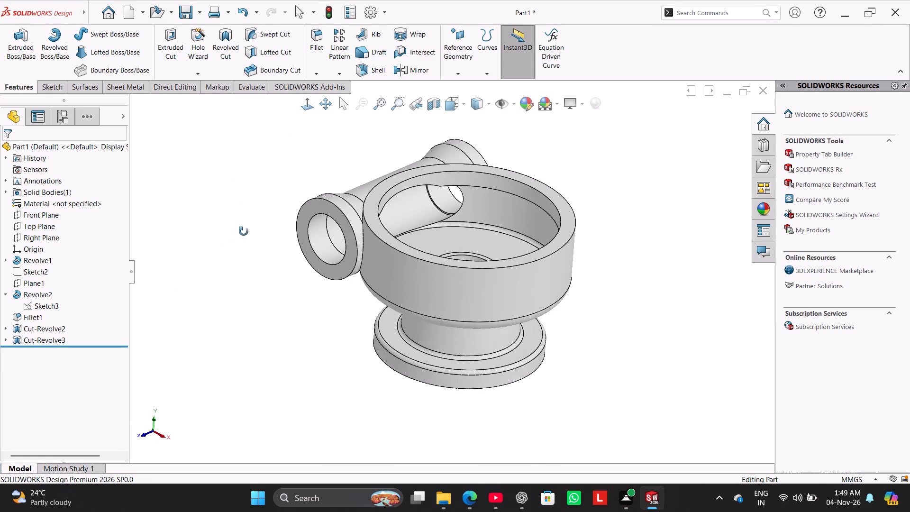
{"action": "middle_click_drag", "start_coordinate": [244, 231], "coordinate": [260, 209]}
{"action": "scroll", "coordinate": [328, 219], "scroll_direction": "down", "scroll_amount": 4}
{"action": "middle_click_drag", "start_coordinate": [381, 240], "coordinate": [364, 247]}
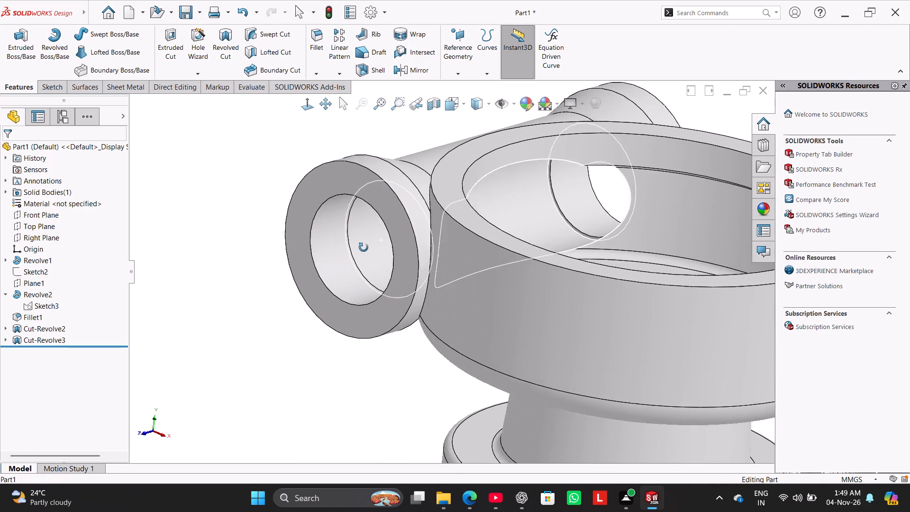
{"action": "middle_click_drag", "start_coordinate": [364, 247], "coordinate": [291, 254]}
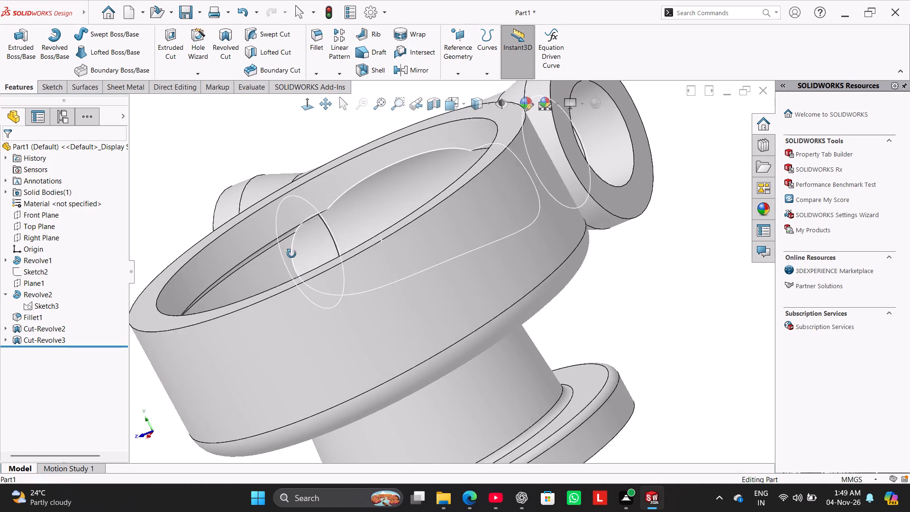
{"action": "middle_click_drag", "start_coordinate": [291, 254], "coordinate": [422, 250]}
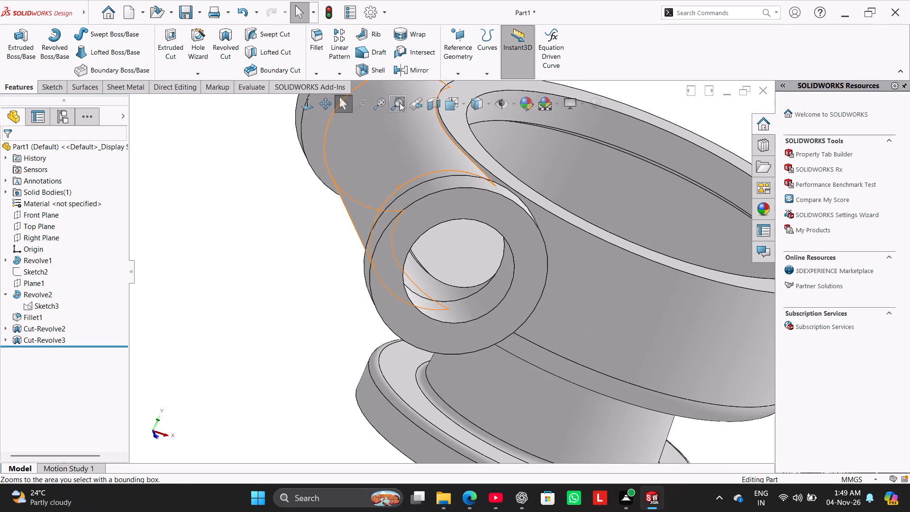
Apply a zonal section view on the Right Plane at -159 mm to inspect the inside of the side tube.
{"action": "left_click", "coordinate": [432, 106]}
{"action": "middle_click_drag", "start_coordinate": [313, 189], "coordinate": [313, 195]}
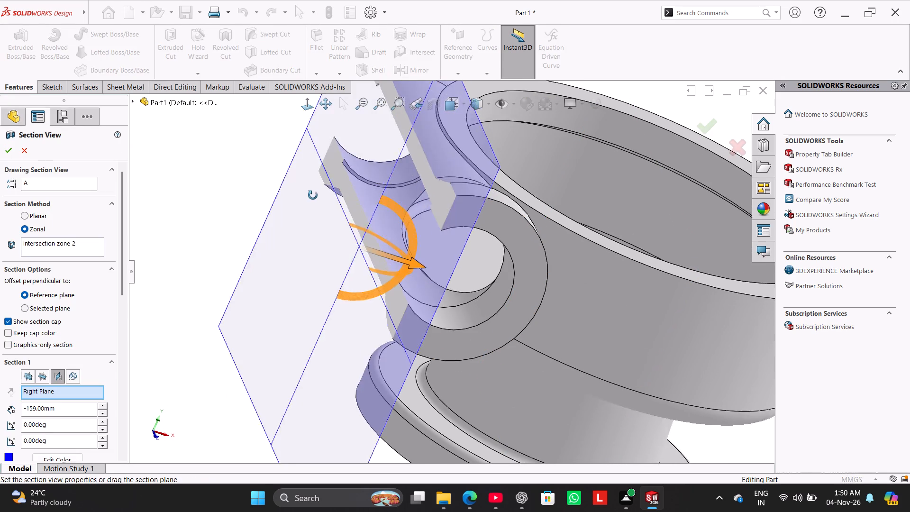
{"action": "middle_click_drag", "start_coordinate": [313, 195], "coordinate": [348, 225]}
{"action": "scroll", "coordinate": [413, 184], "scroll_direction": "down", "scroll_amount": 6}
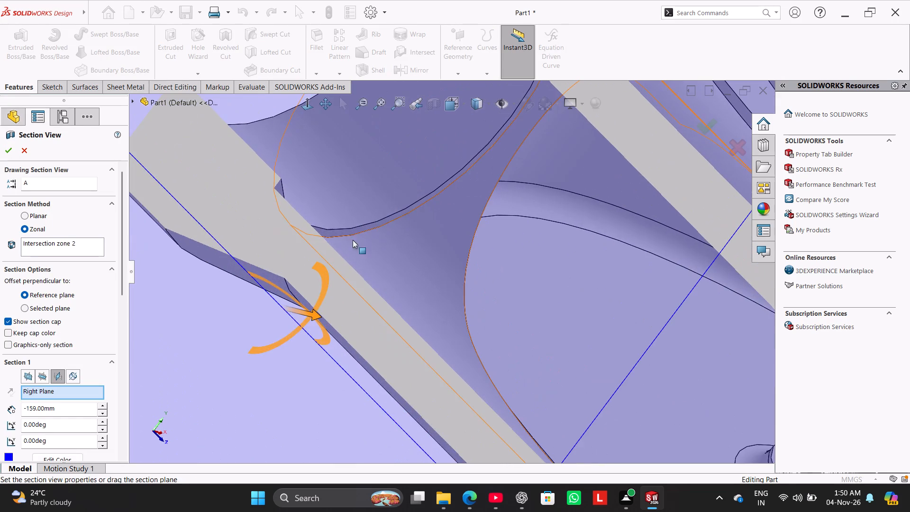
{"action": "middle_click_drag", "start_coordinate": [331, 246], "coordinate": [282, 247]}
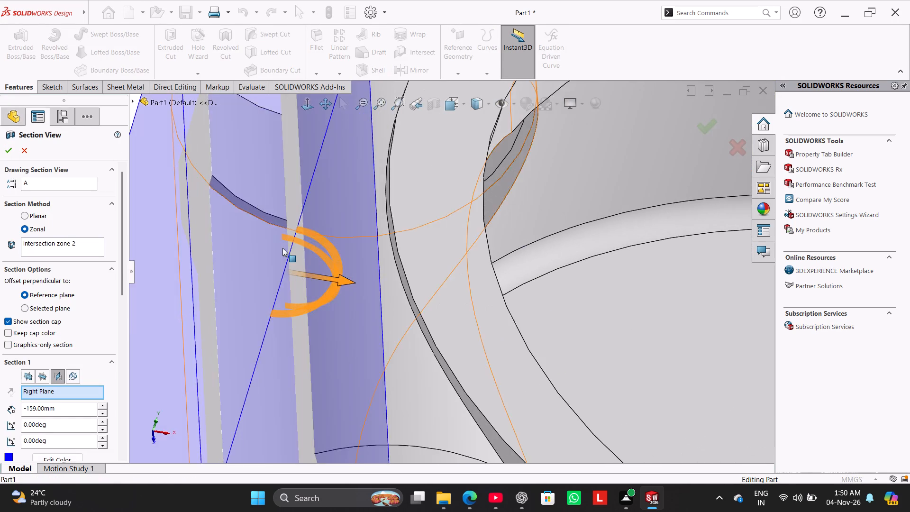
{"action": "scroll", "coordinate": [282, 248], "scroll_direction": "up", "scroll_amount": 7}
{"action": "left_click", "coordinate": [14, 151]}
{"action": "left_click", "coordinate": [205, 195]}
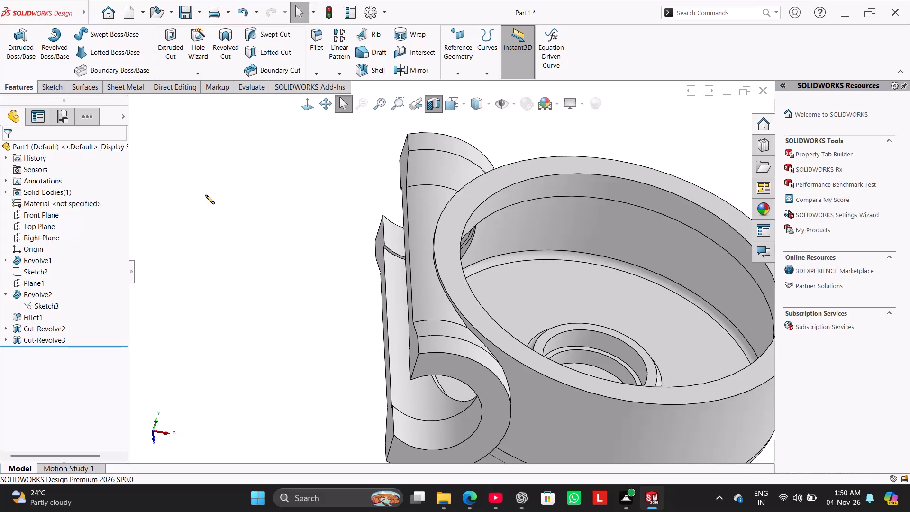
Move Fillet1 below Cut-Revolve3 in the feature order.
{"action": "left_click_drag", "start_coordinate": [40, 314], "coordinate": [70, 340]}
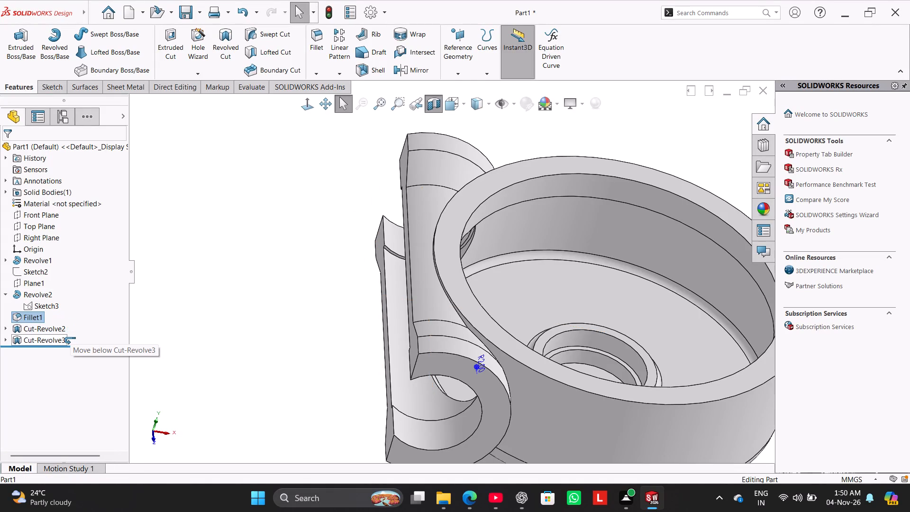
{"action": "left_click_drag", "start_coordinate": [70, 340], "coordinate": [71, 340]}
{"action": "left_click", "coordinate": [209, 291]}
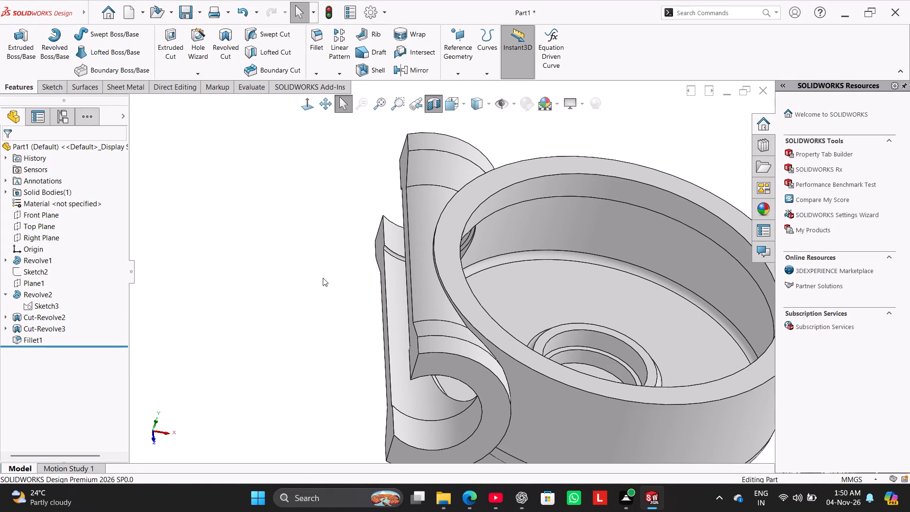
Examine the bore's step in the sectioned tube, and turn the section view off in an isometric view.
{"action": "scroll", "coordinate": [333, 283], "scroll_direction": "down", "scroll_amount": 1}
{"action": "scroll", "coordinate": [378, 271], "scroll_direction": "down", "scroll_amount": 8}
{"action": "middle_click_drag", "start_coordinate": [420, 268], "coordinate": [444, 278]}
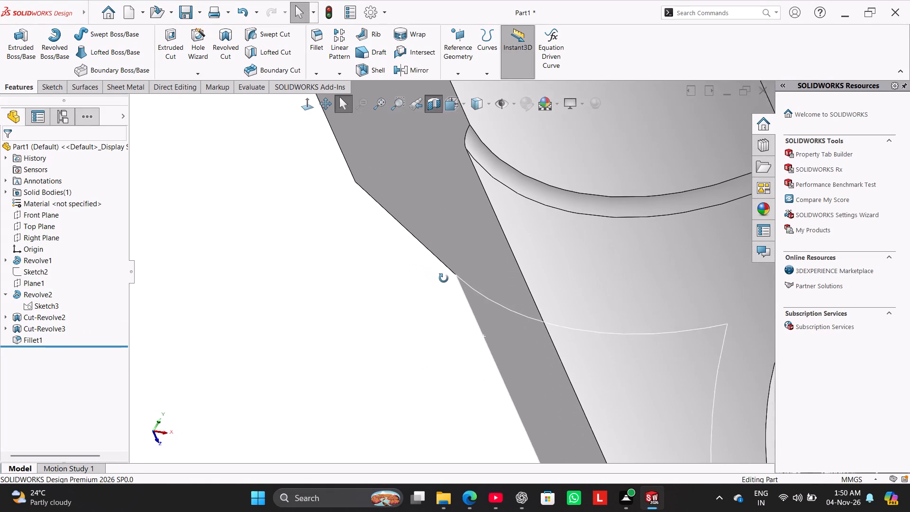
{"action": "middle_click_drag", "start_coordinate": [444, 278], "coordinate": [445, 280]}
{"action": "right_click_drag", "start_coordinate": [349, 302], "coordinate": [421, 211]}
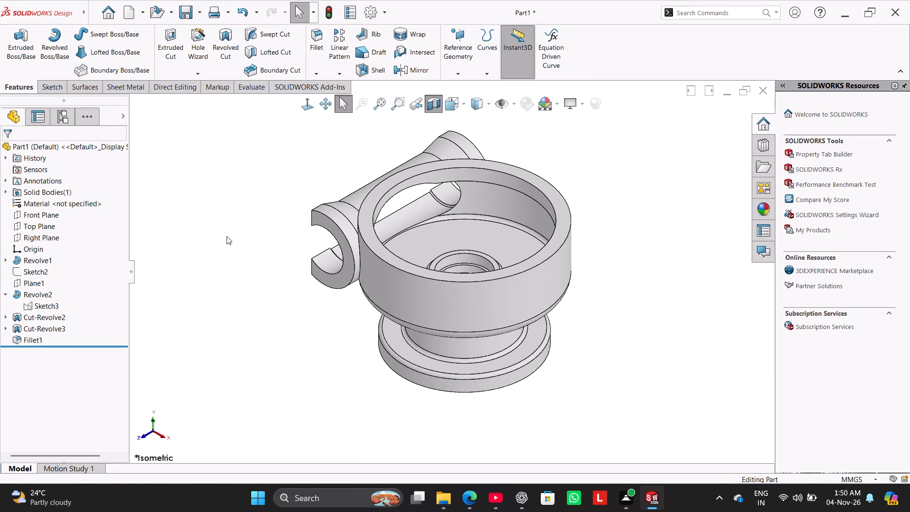
{"action": "left_click", "coordinate": [227, 236]}
{"action": "left_click", "coordinate": [429, 105]}
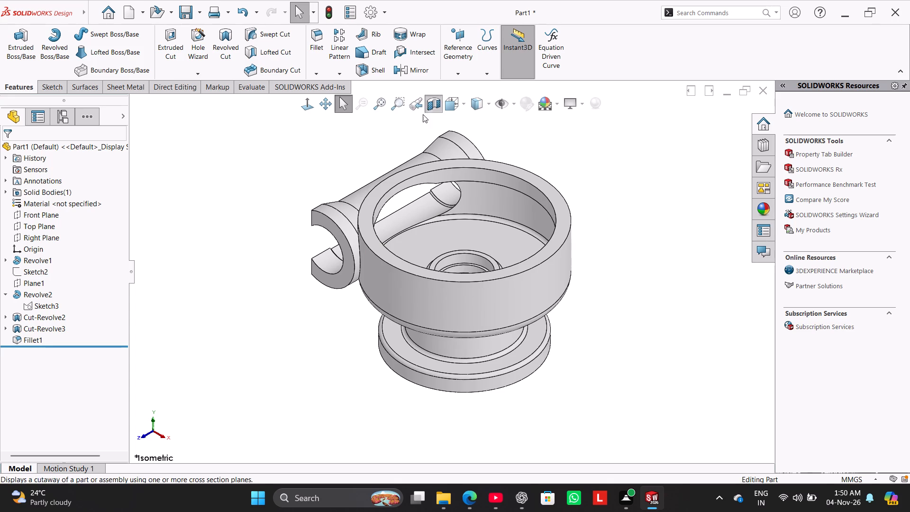
{"action": "right_click_drag", "start_coordinate": [205, 219], "coordinate": [344, 148]}
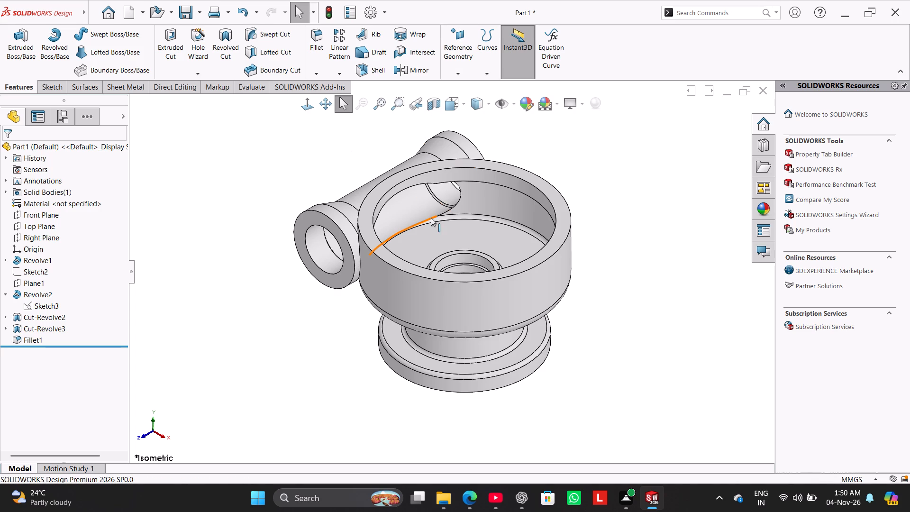
Examine the bowl's interior, the side tube and its end openings from several angles.
{"action": "middle_click_drag", "start_coordinate": [343, 153], "coordinate": [342, 169]}
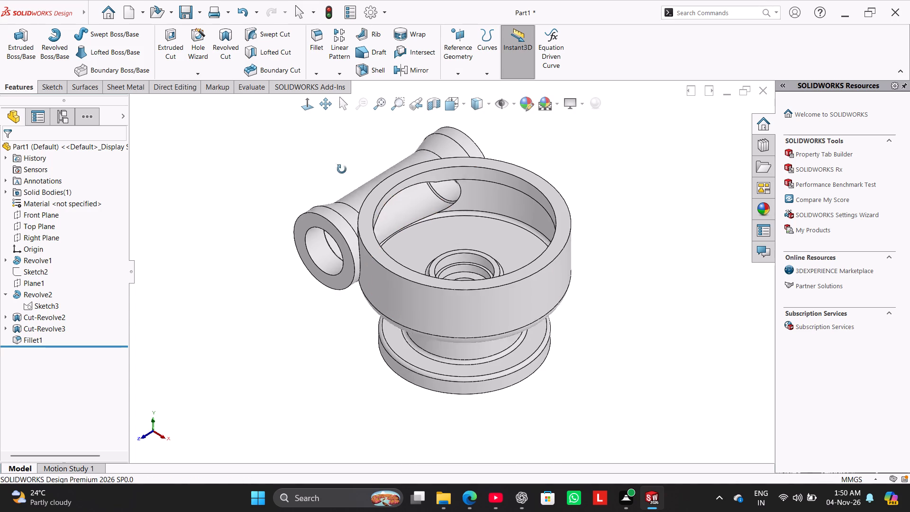
{"action": "middle_click_drag", "start_coordinate": [342, 169], "coordinate": [359, 272]}
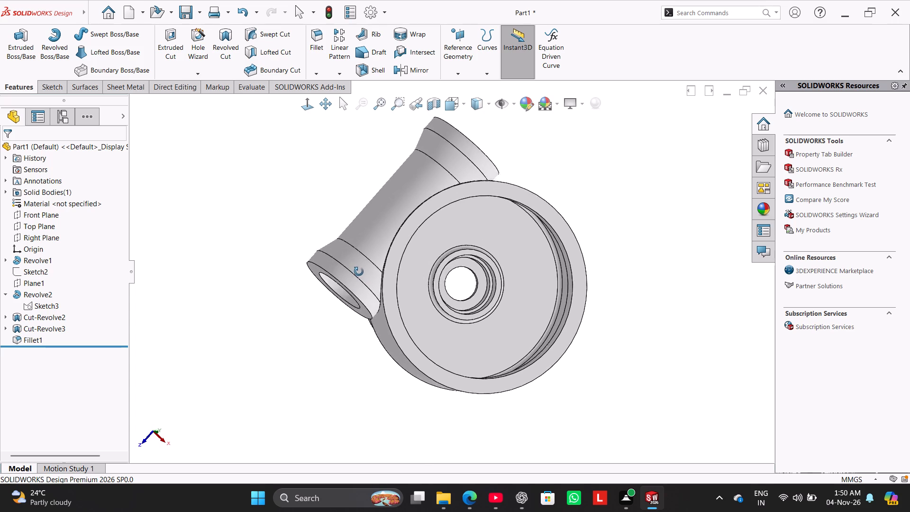
{"action": "middle_click_drag", "start_coordinate": [359, 272], "coordinate": [319, 188]}
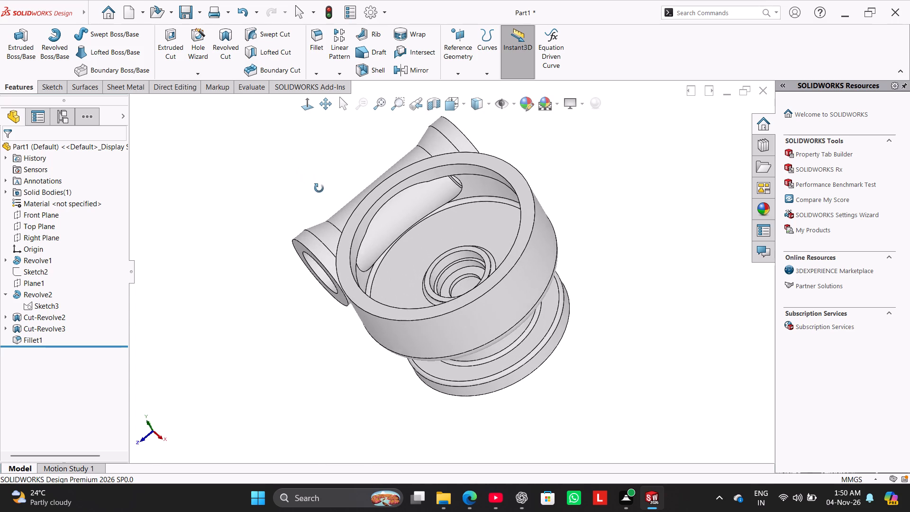
{"action": "middle_click_drag", "start_coordinate": [319, 188], "coordinate": [332, 183]}
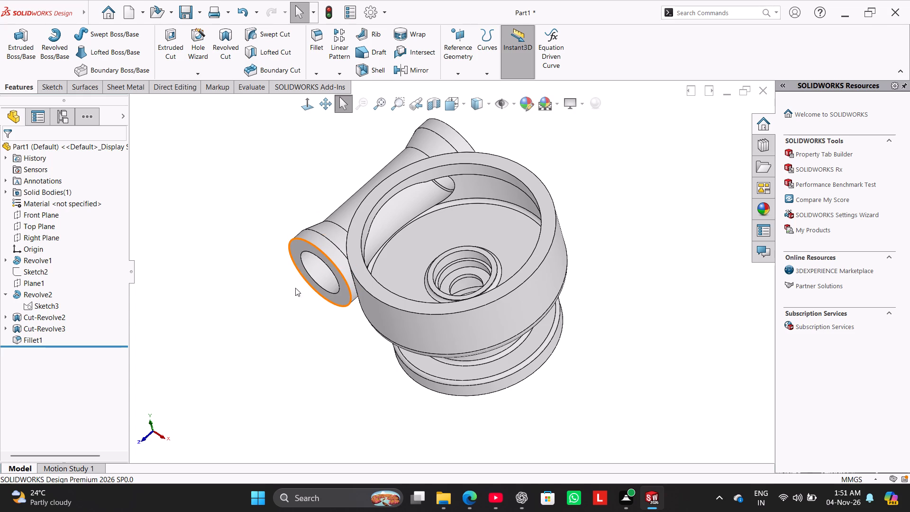
{"action": "middle_click_drag", "start_coordinate": [303, 296], "coordinate": [384, 275]}
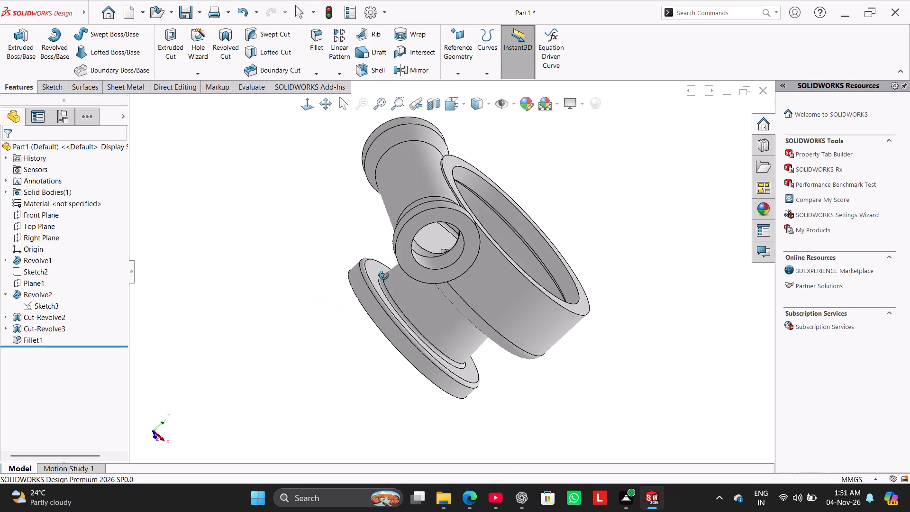
{"action": "middle_click_drag", "start_coordinate": [384, 275], "coordinate": [372, 387]}
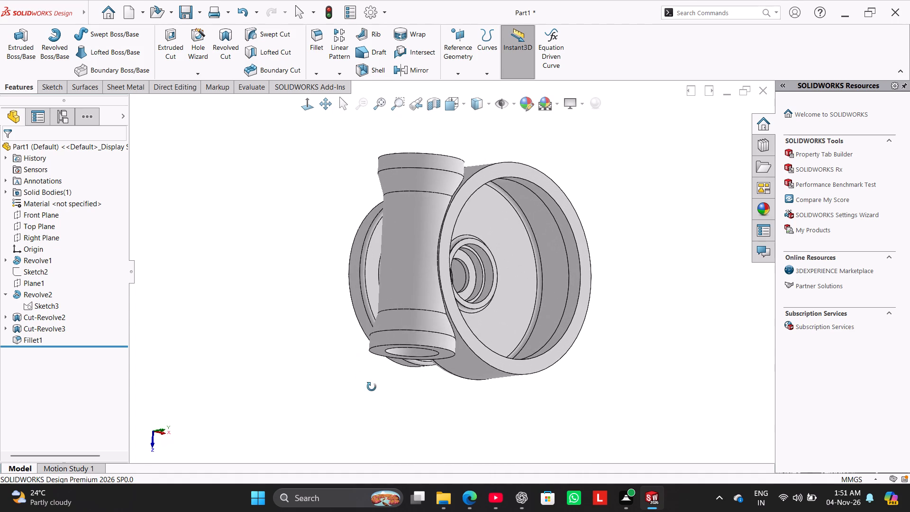
{"action": "middle_click_drag", "start_coordinate": [372, 387], "coordinate": [332, 336]}
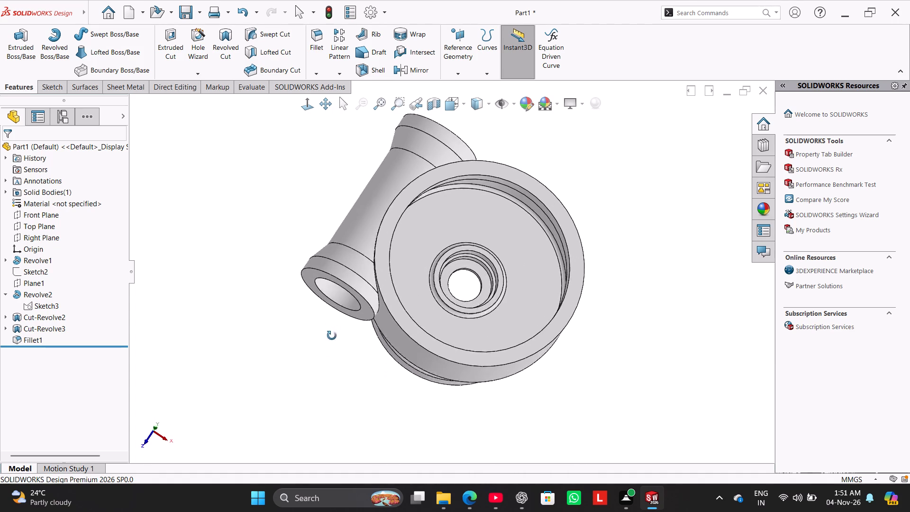
{"action": "middle_click_drag", "start_coordinate": [332, 336], "coordinate": [384, 342]}
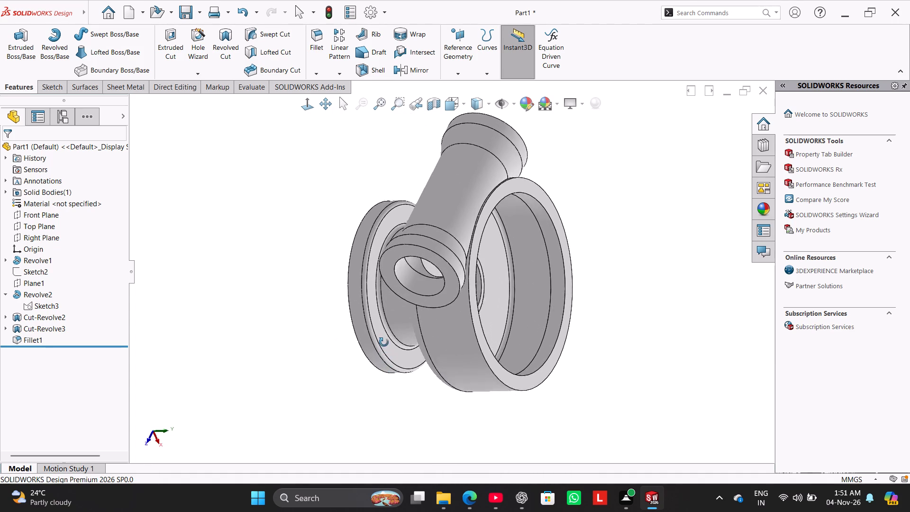
{"action": "middle_click_drag", "start_coordinate": [384, 342], "coordinate": [318, 386]}
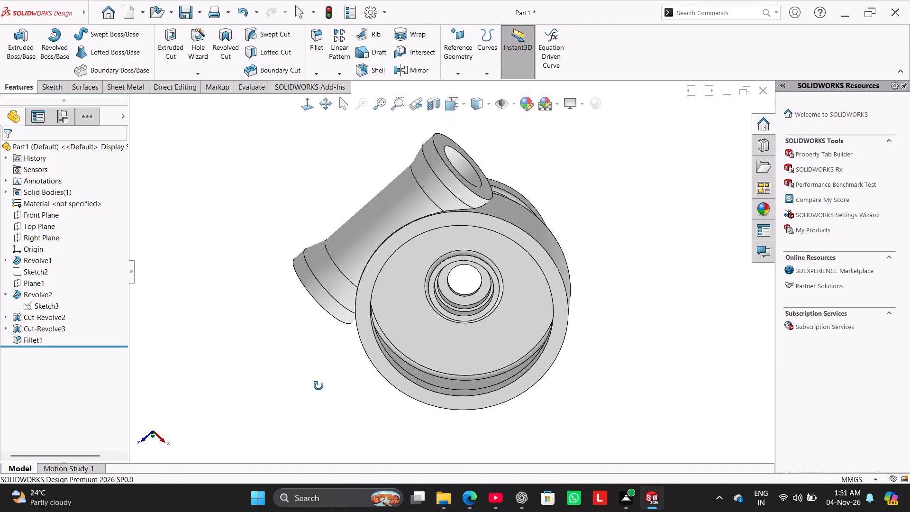
{"action": "middle_click_drag", "start_coordinate": [318, 386], "coordinate": [320, 384]}
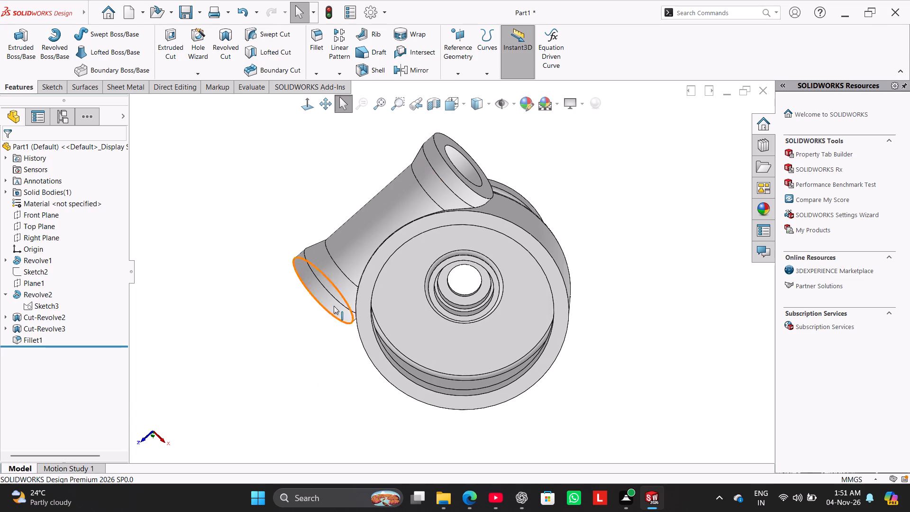
Preview a zonal section on the Front Plane at 0 mm and inspect the cut bowl and tube face-on and at an angle.
{"action": "left_click", "coordinate": [435, 103]}
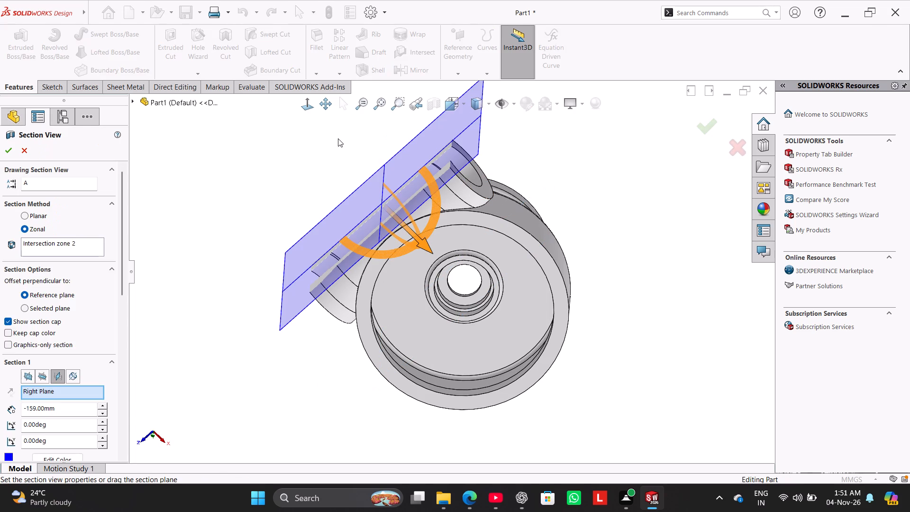
{"action": "left_click", "coordinate": [26, 376]}
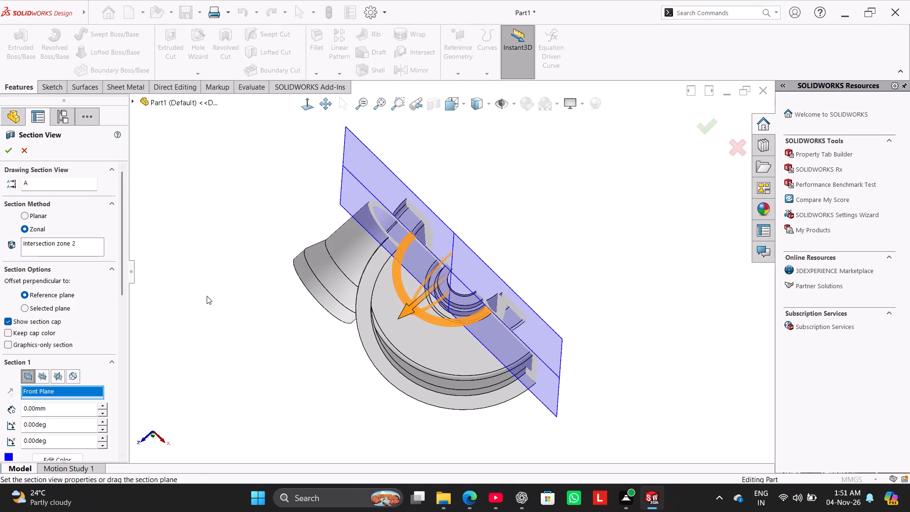
{"action": "middle_click_drag", "start_coordinate": [269, 245], "coordinate": [309, 159]}
{"action": "left_click", "coordinate": [307, 107]}
{"action": "left_click", "coordinate": [300, 102]}
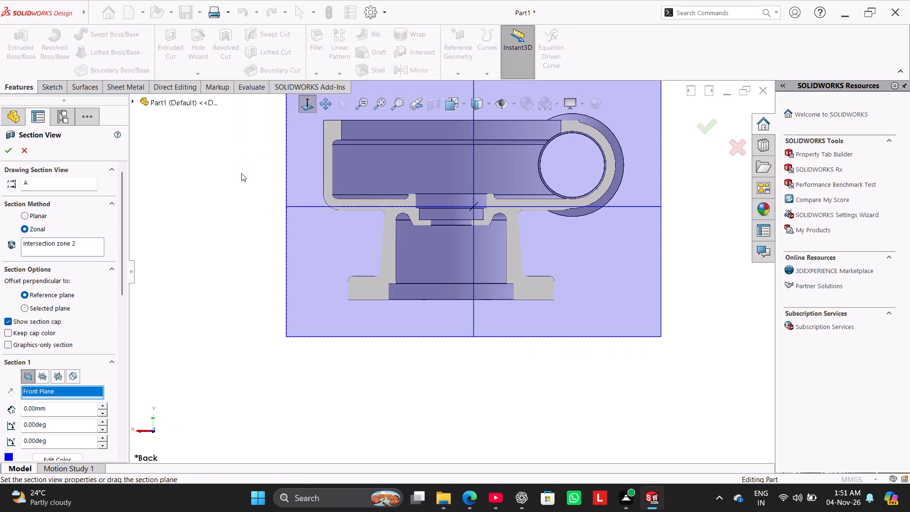
{"action": "middle_click_drag", "start_coordinate": [252, 204], "coordinate": [293, 257]}
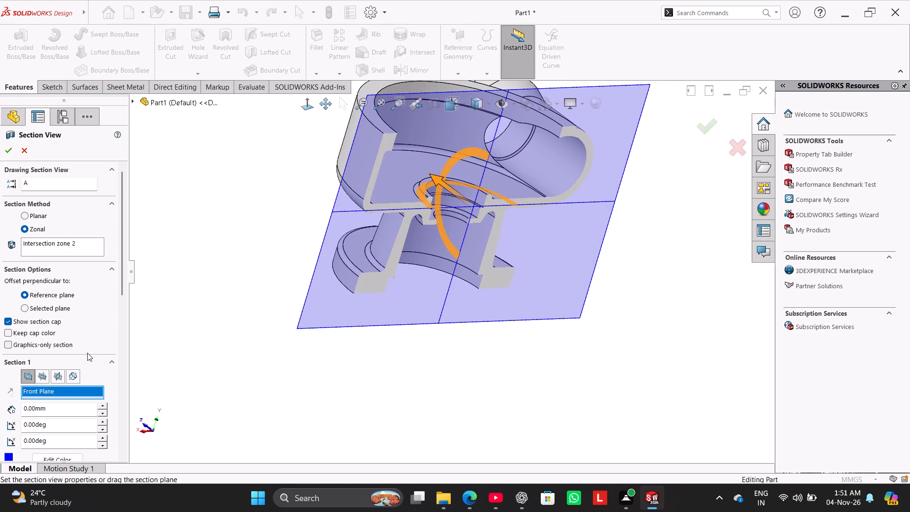
Preview the section on the Right Plane, inspect it from both sides, and shift its offset to 74 mm.
{"action": "left_click", "coordinate": [58, 376]}
{"action": "left_click", "coordinate": [309, 107]}
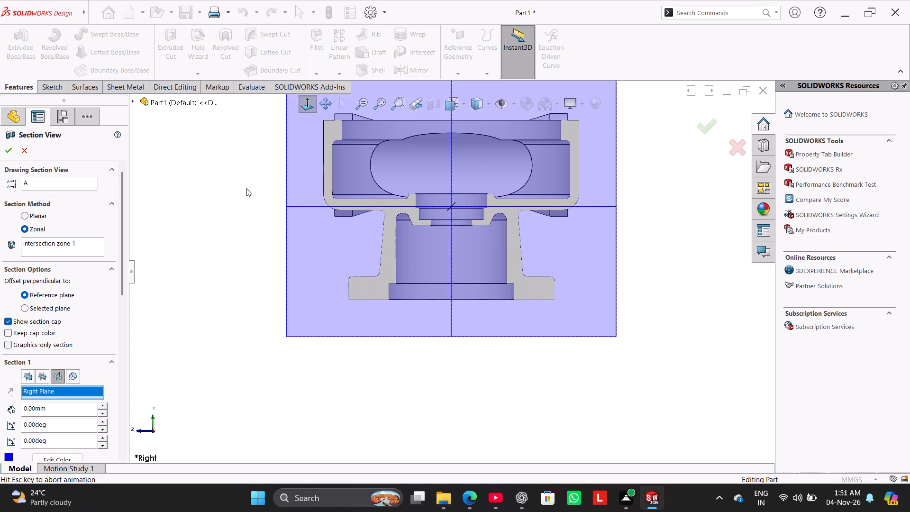
{"action": "left_click", "coordinate": [246, 188]}
{"action": "middle_click_drag", "start_coordinate": [255, 206], "coordinate": [259, 196]}
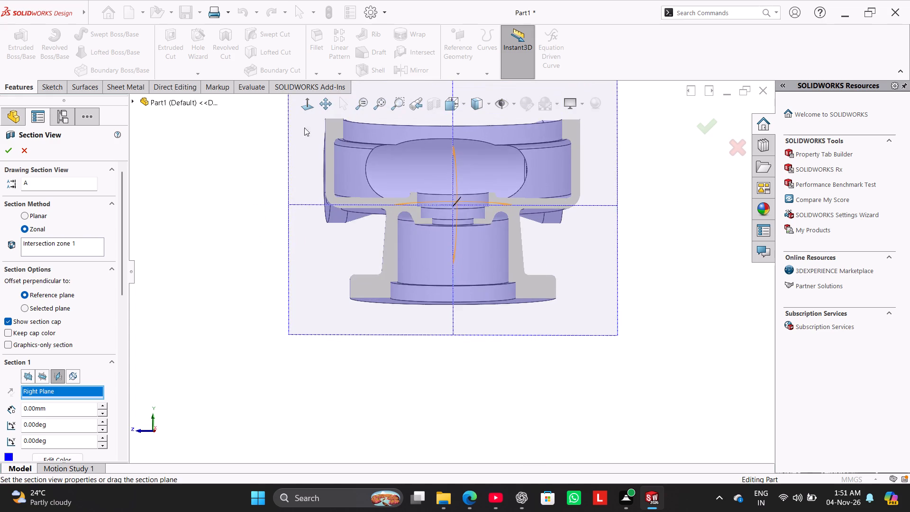
{"action": "left_click", "coordinate": [305, 110]}
{"action": "left_click", "coordinate": [301, 105]}
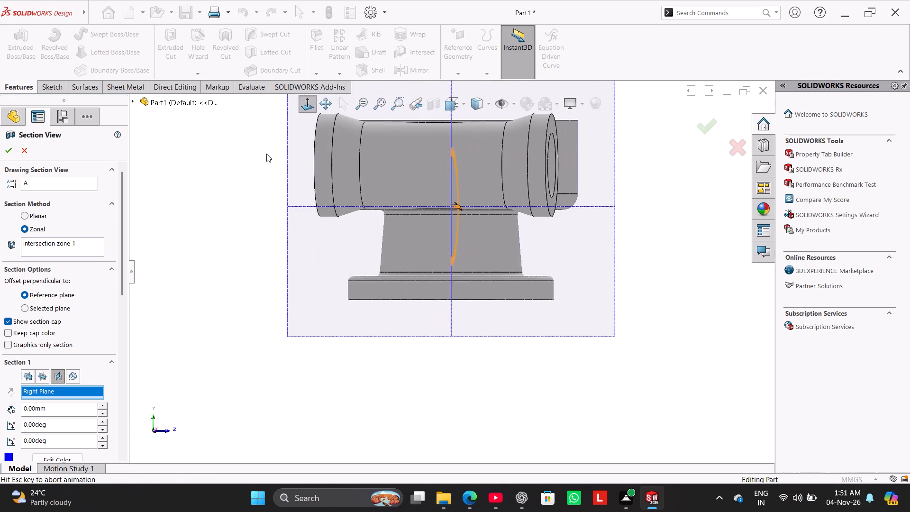
{"action": "left_click", "coordinate": [251, 168]}
{"action": "middle_click_drag", "start_coordinate": [246, 187], "coordinate": [252, 271]}
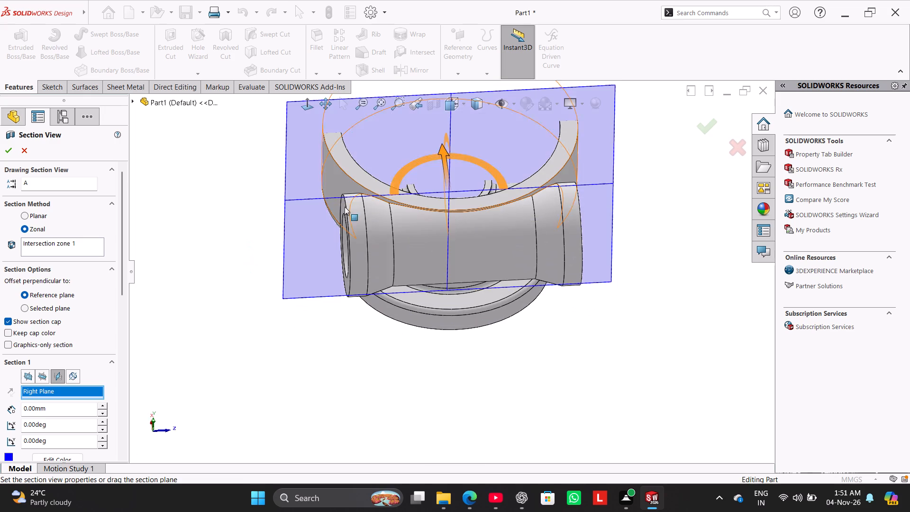
{"action": "left_click_drag", "start_coordinate": [445, 147], "coordinate": [442, 117]}
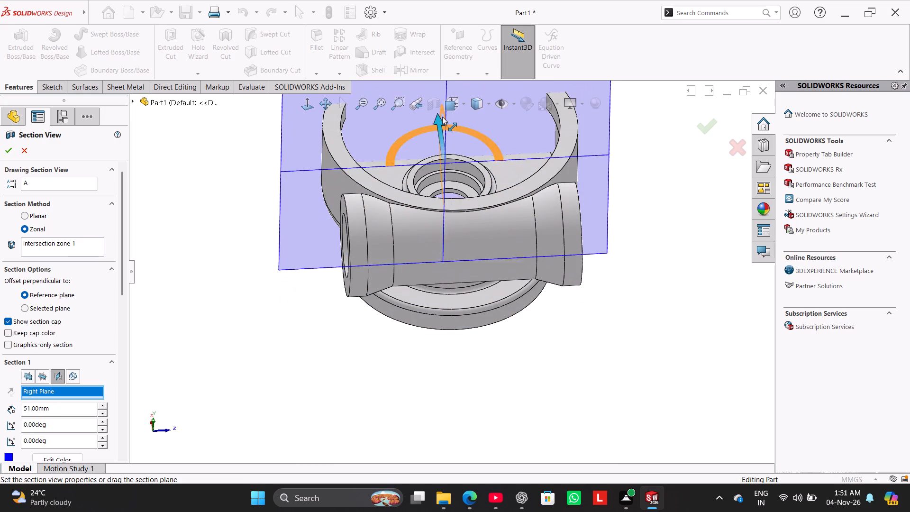
{"action": "left_click_drag", "start_coordinate": [442, 117], "coordinate": [442, 105]}
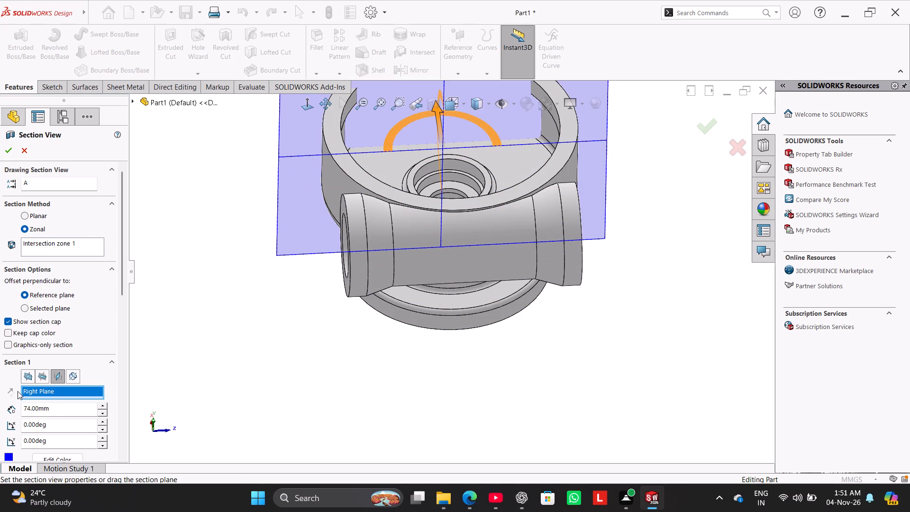
Restart the Right Plane section at 0 mm for intersection zone 2 and shift it through the bowl to 10 mm.
{"action": "left_click", "coordinate": [12, 391]}
{"action": "left_click", "coordinate": [57, 376]}
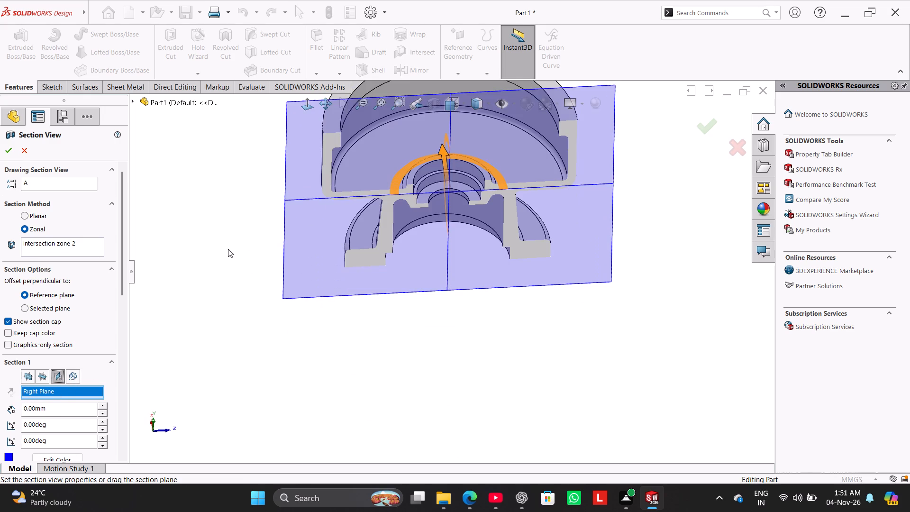
{"action": "left_click", "coordinate": [300, 107]}
{"action": "left_click", "coordinate": [300, 105]}
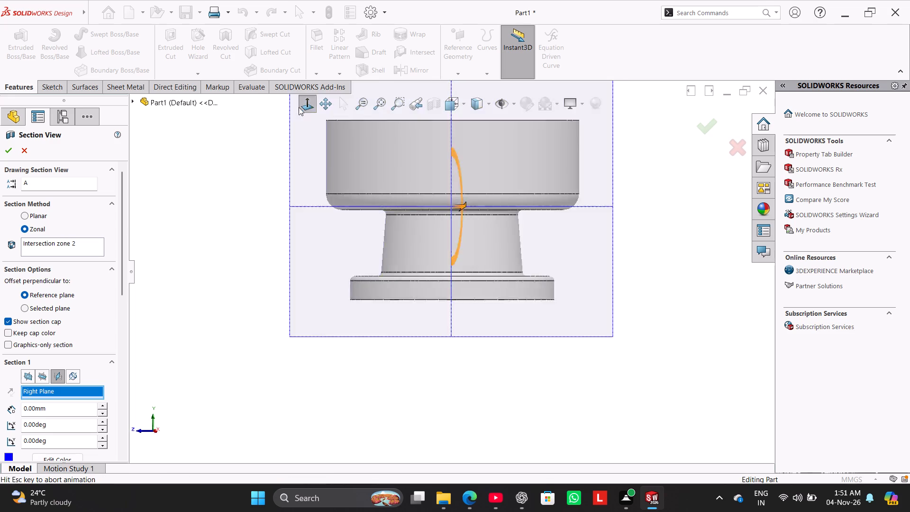
{"action": "middle_click_drag", "start_coordinate": [252, 190], "coordinate": [276, 260]}
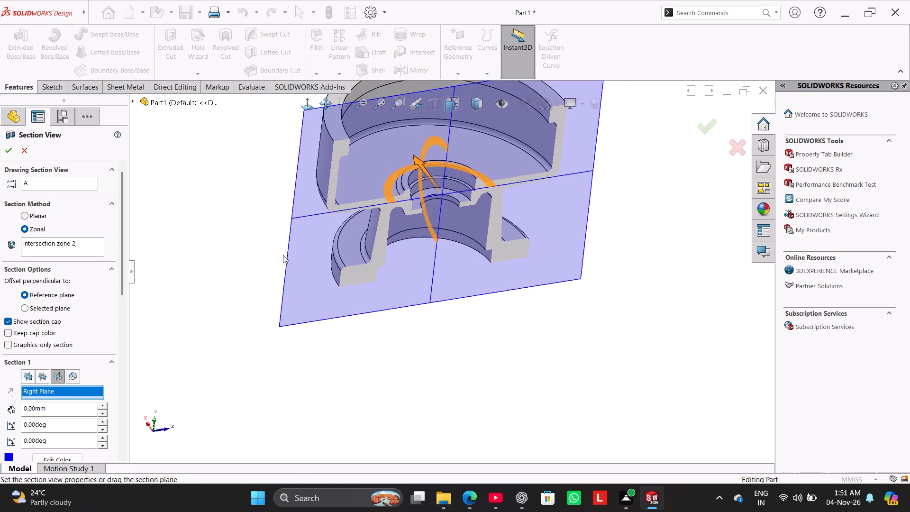
{"action": "left_click_drag", "start_coordinate": [419, 159], "coordinate": [394, 108]}
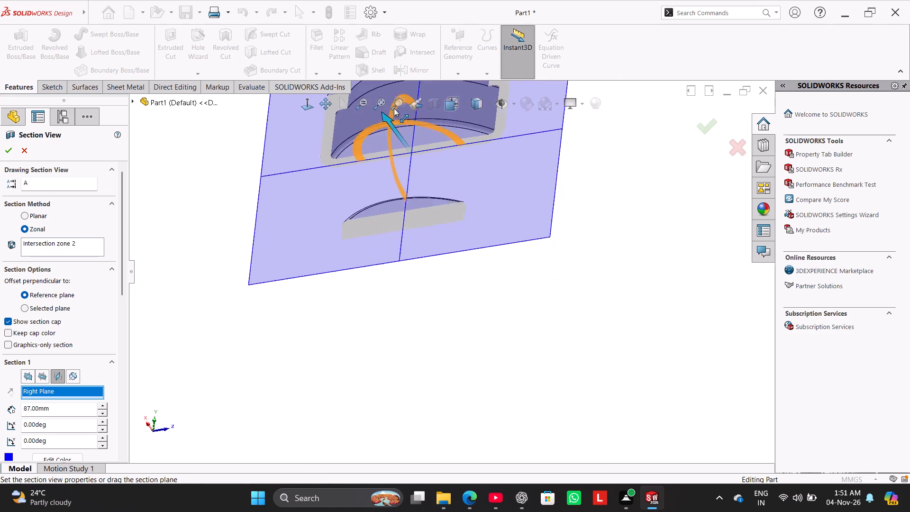
{"action": "left_click_drag", "start_coordinate": [394, 108], "coordinate": [418, 153]}
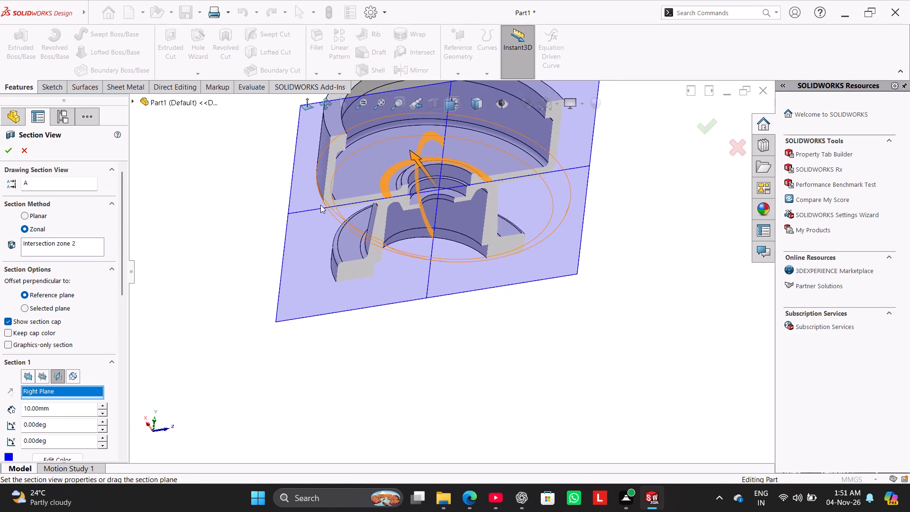
Shift the Right Plane section to -133 mm, inspect the side tube's bore face-on and at an angle, and discard the section view.
{"action": "middle_click_drag", "start_coordinate": [249, 177], "coordinate": [287, 226]}
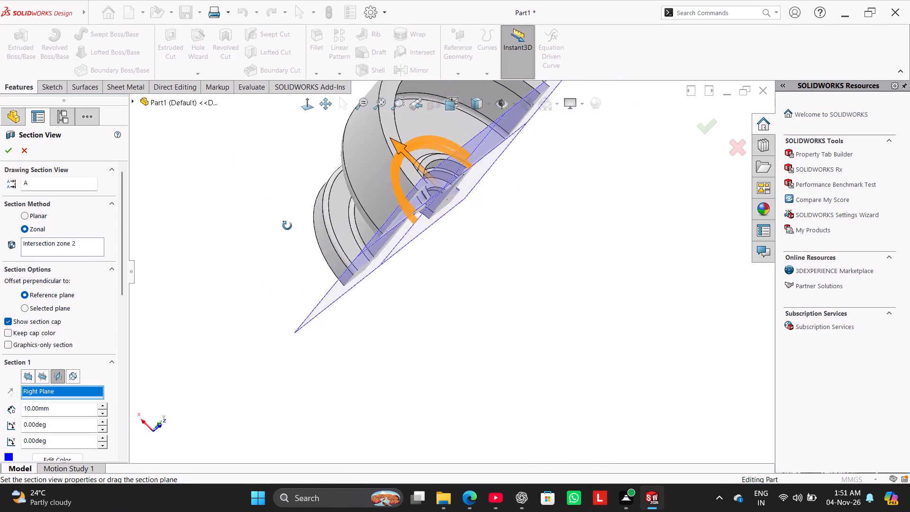
{"action": "middle_click_drag", "start_coordinate": [287, 226], "coordinate": [252, 227]}
{"action": "left_click_drag", "start_coordinate": [396, 142], "coordinate": [453, 247]}
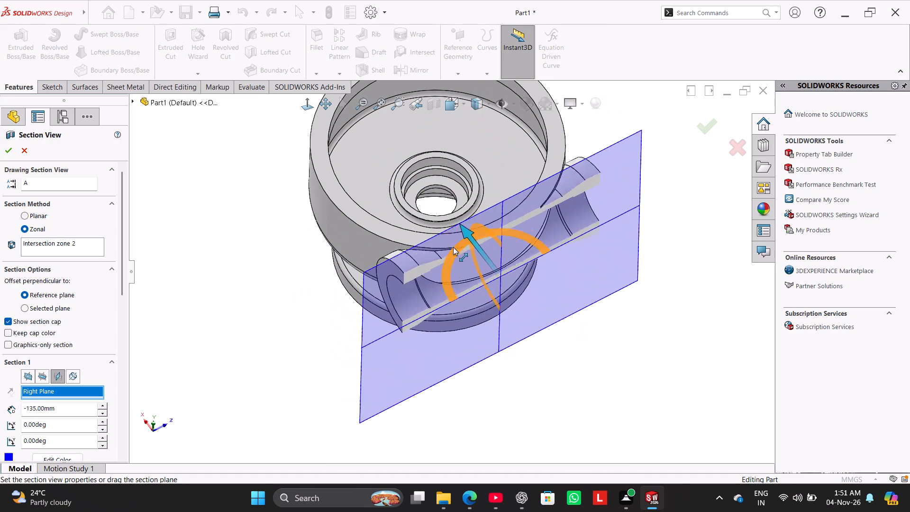
{"action": "left_click_drag", "start_coordinate": [453, 247], "coordinate": [445, 235]}
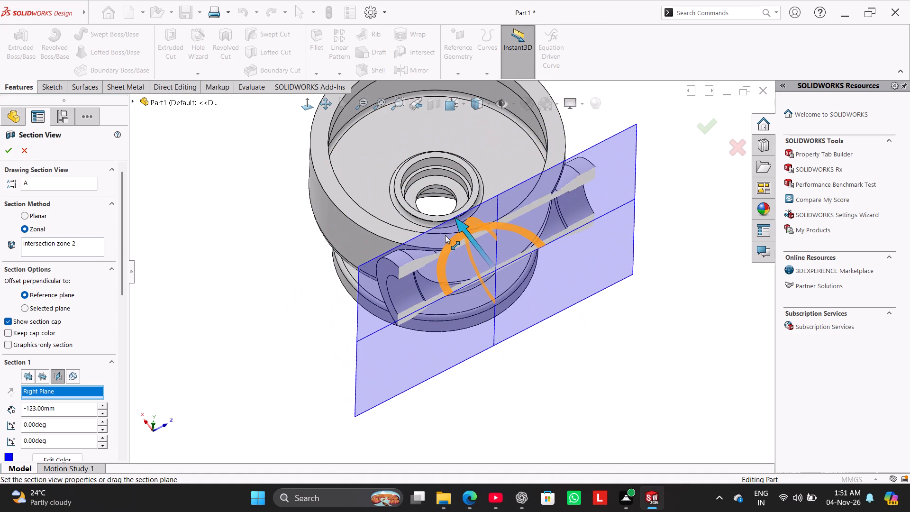
{"action": "left_click_drag", "start_coordinate": [445, 235], "coordinate": [449, 244]}
{"action": "left_click", "coordinate": [311, 110]}
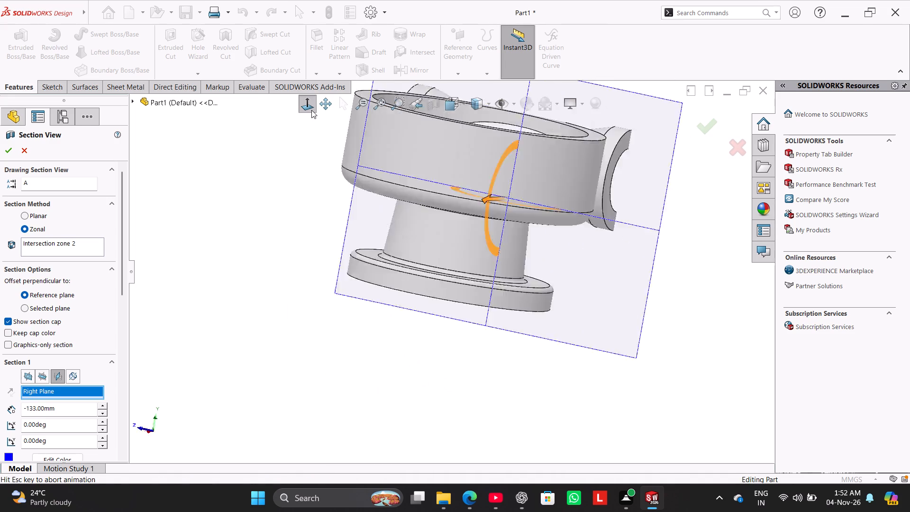
{"action": "left_click", "coordinate": [309, 106]}
{"action": "left_click", "coordinate": [254, 163]}
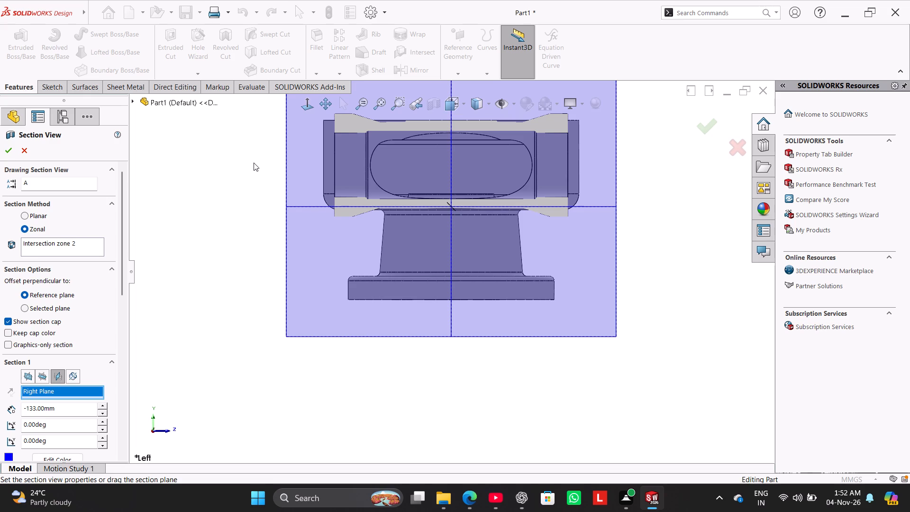
{"action": "middle_click_drag", "start_coordinate": [260, 179], "coordinate": [275, 222]}
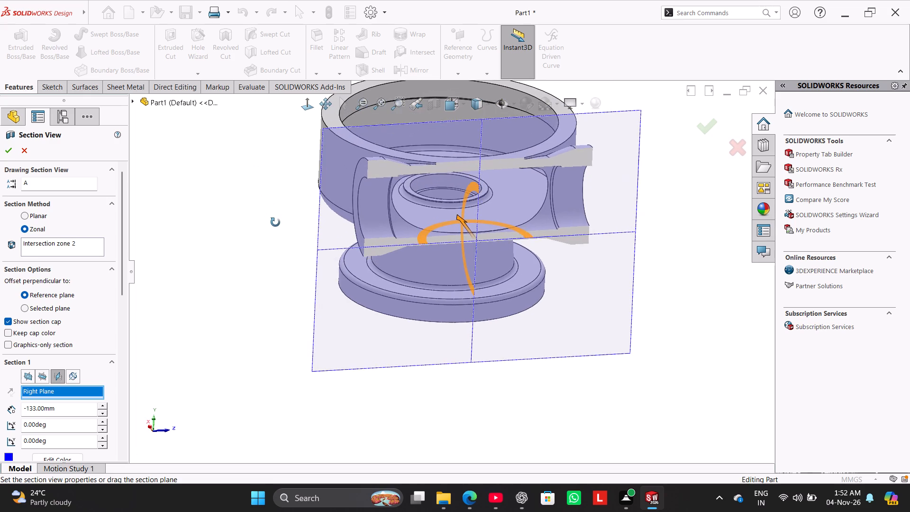
{"action": "middle_click_drag", "start_coordinate": [275, 222], "coordinate": [278, 273]}
{"action": "left_click", "coordinate": [27, 150]}
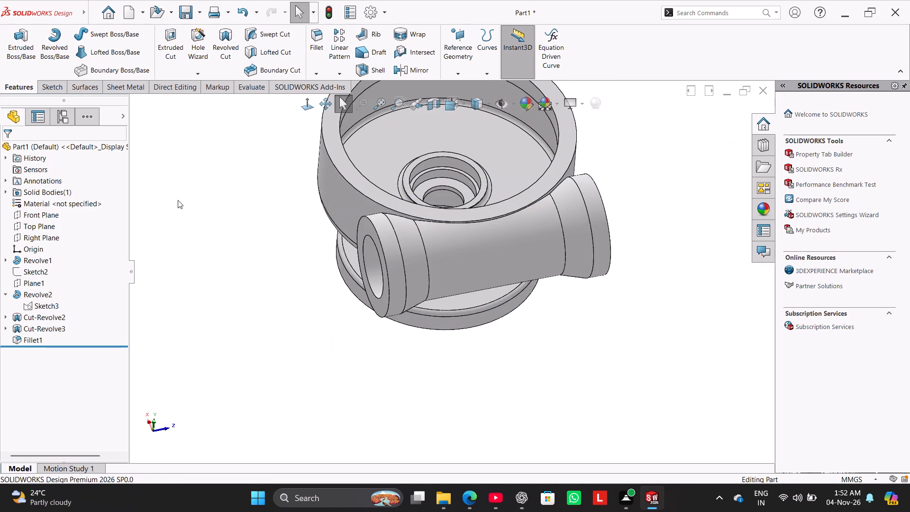
Start a Hole Wizard hole and set its type to Counterbored.
{"action": "right_click_drag", "start_coordinate": [179, 201], "coordinate": [238, 179]}
{"action": "right_click_drag", "start_coordinate": [239, 225], "coordinate": [311, 149]}
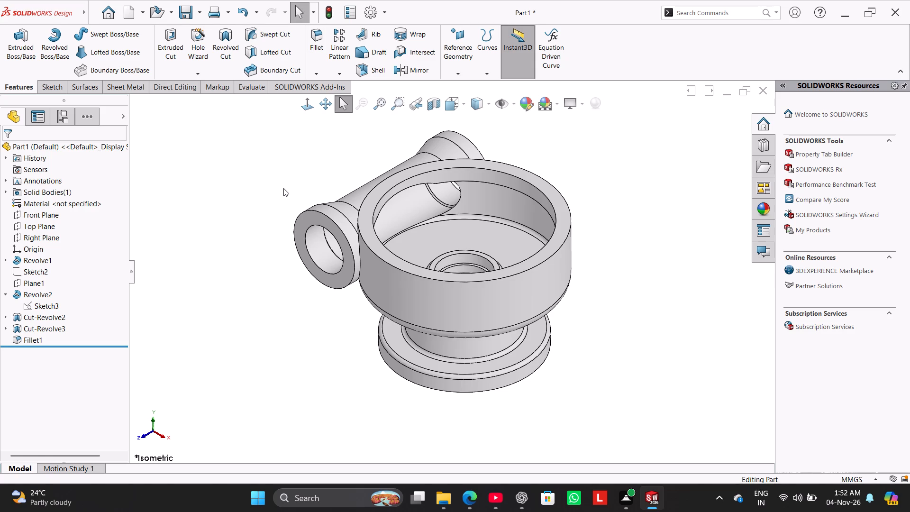
{"action": "left_click", "coordinate": [204, 48]}
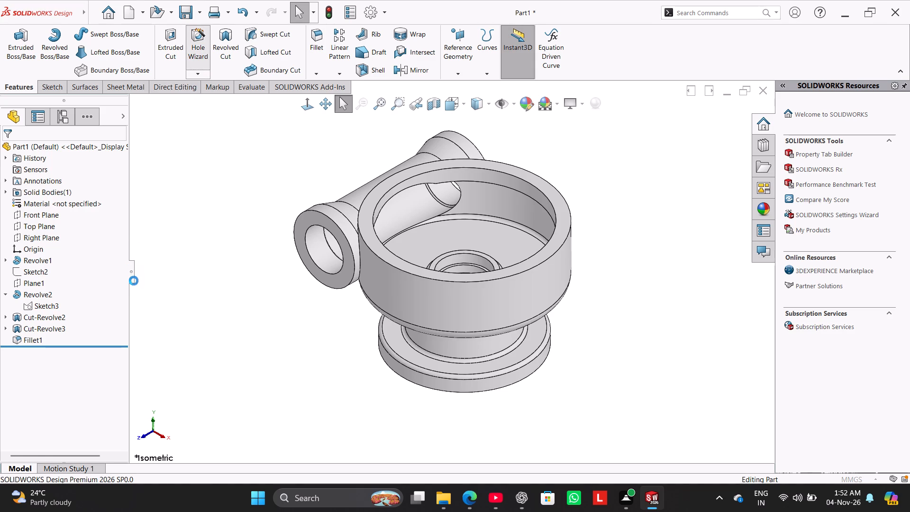
{"action": "left_click", "coordinate": [92, 286]}
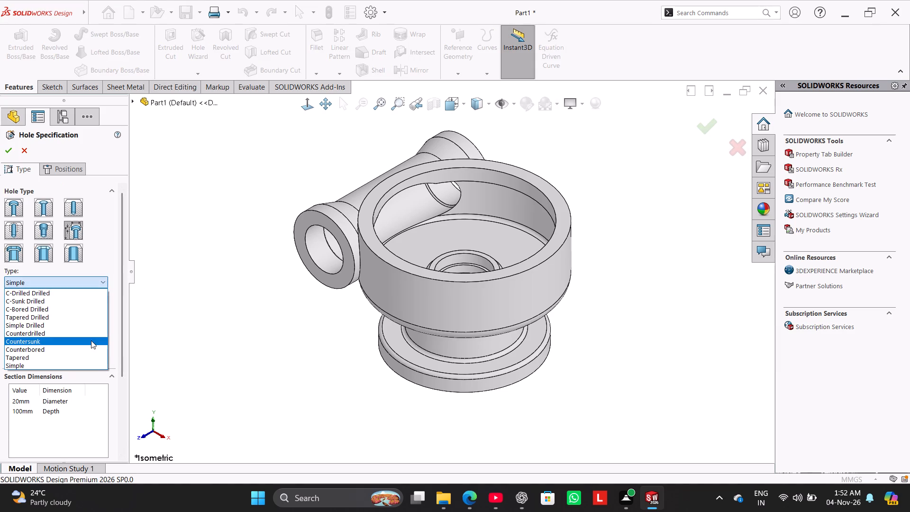
{"action": "left_click", "coordinate": [91, 343]}
{"action": "left_click", "coordinate": [95, 277]}
{"action": "left_click", "coordinate": [92, 348]}
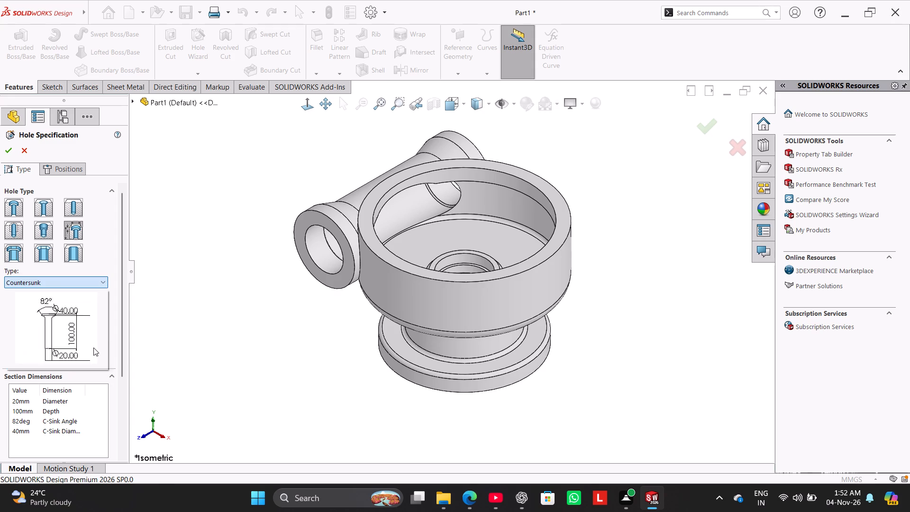
Set the counterbored hole's diameter to 18 mm, its counterbore diameter to 30 mm and its counterbore depth to 2 mm.
{"action": "left_click_drag", "start_coordinate": [124, 311], "coordinate": [121, 360]}
{"action": "left_click", "coordinate": [26, 326]}
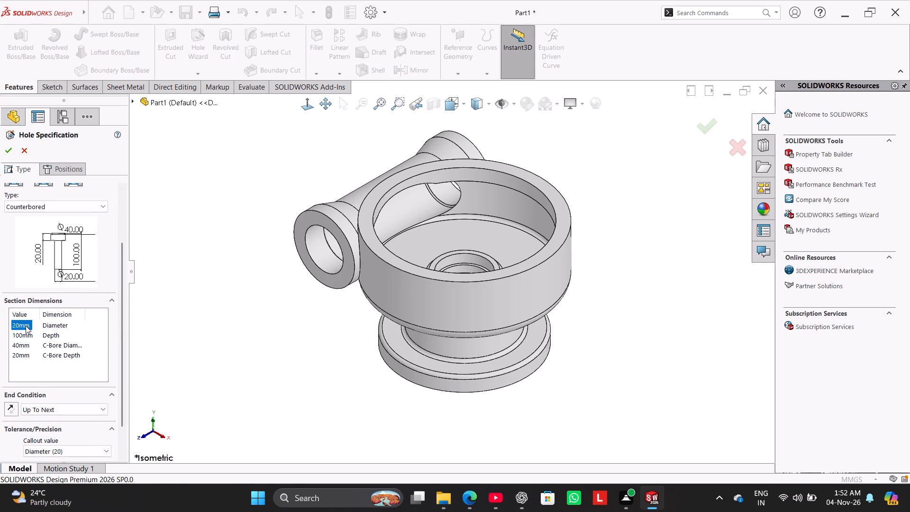
{"action": "type", "text": "18"}
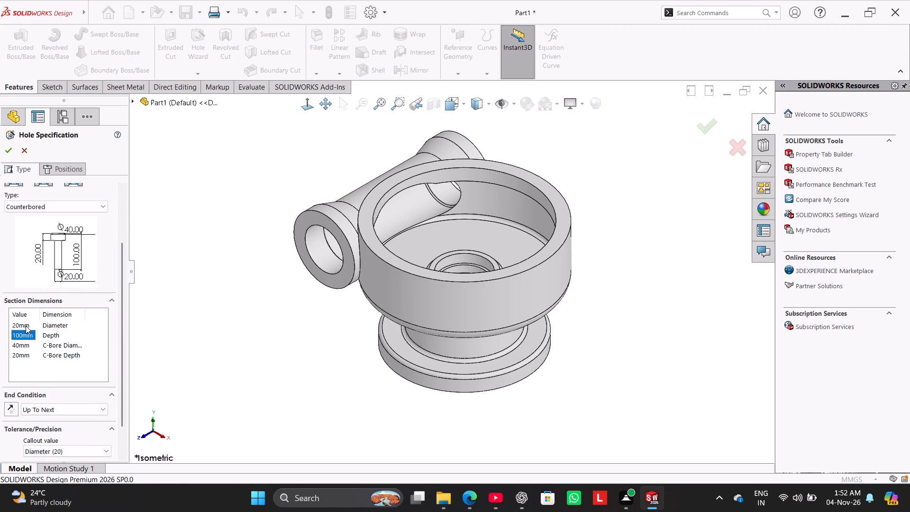
{"action": "key", "text": "Return"}
{"action": "double_click", "coordinate": [27, 322]}
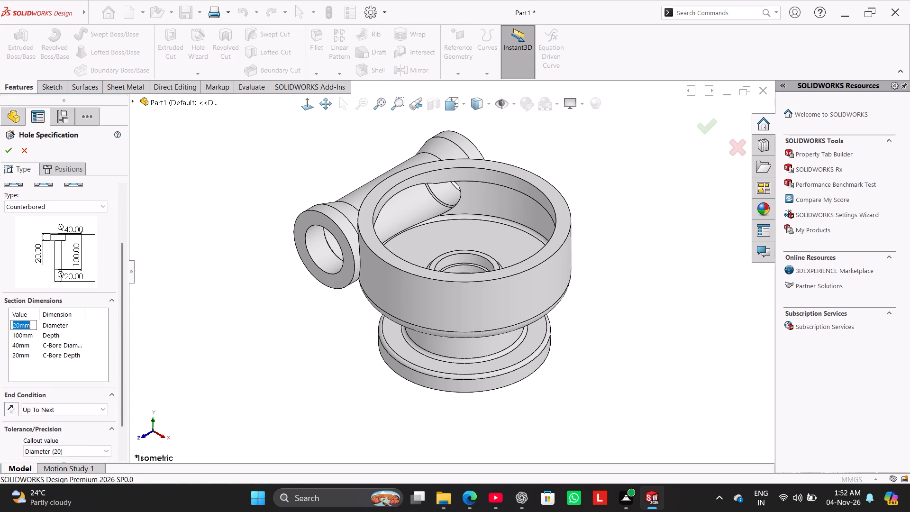
{"action": "type", "text": "18"}
{"action": "key", "text": "Return"}
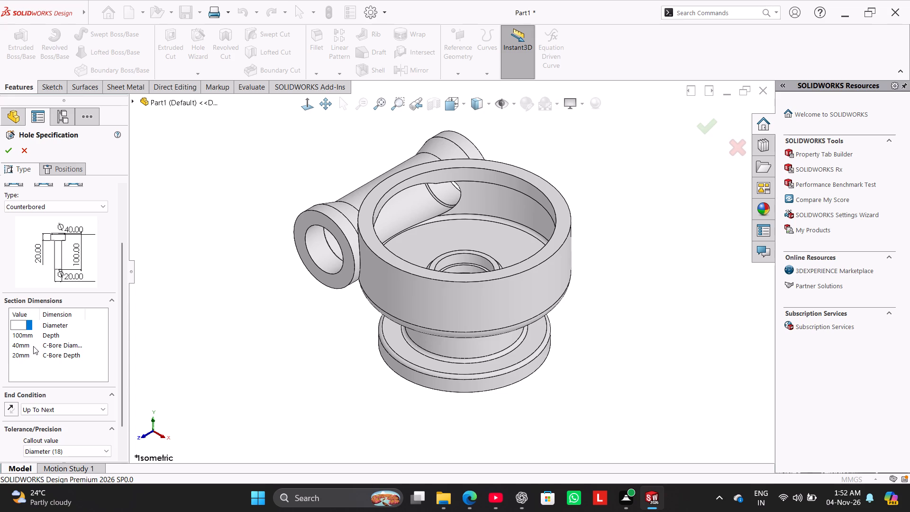
{"action": "double_click", "coordinate": [31, 346]}
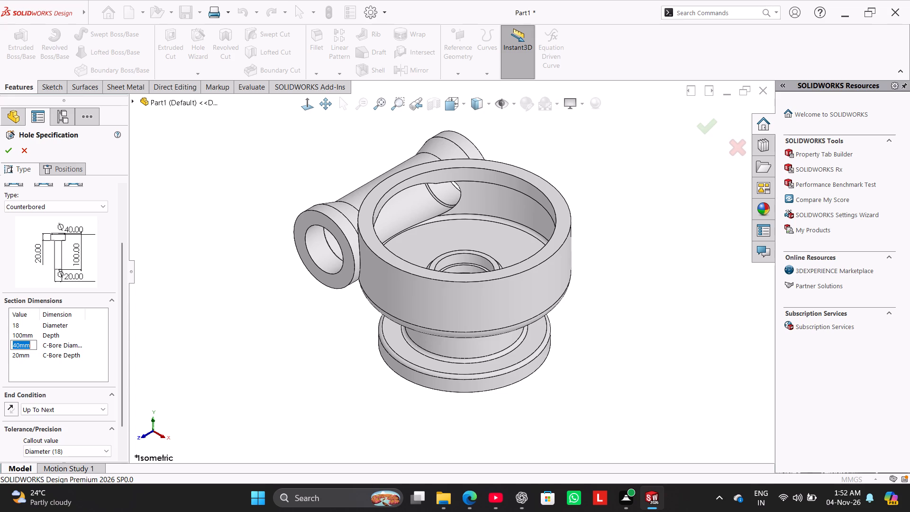
{"action": "type", "text": "30"}
{"action": "key", "text": "Return"}
{"action": "double_click", "coordinate": [27, 353]}
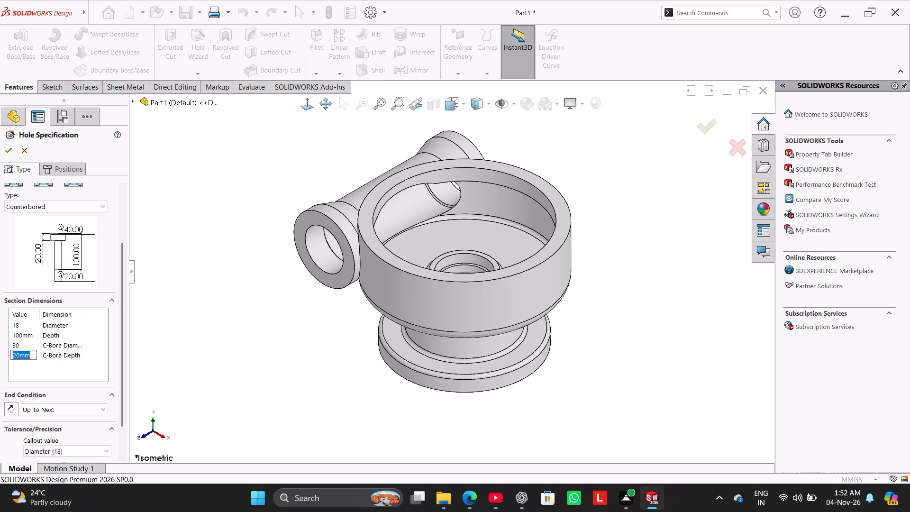
{"action": "key", "text": "2"}
{"action": "key", "text": "Return"}
Start positioning the counterbored hole on the upper face of the base flange.
{"action": "left_click", "coordinate": [66, 172]}
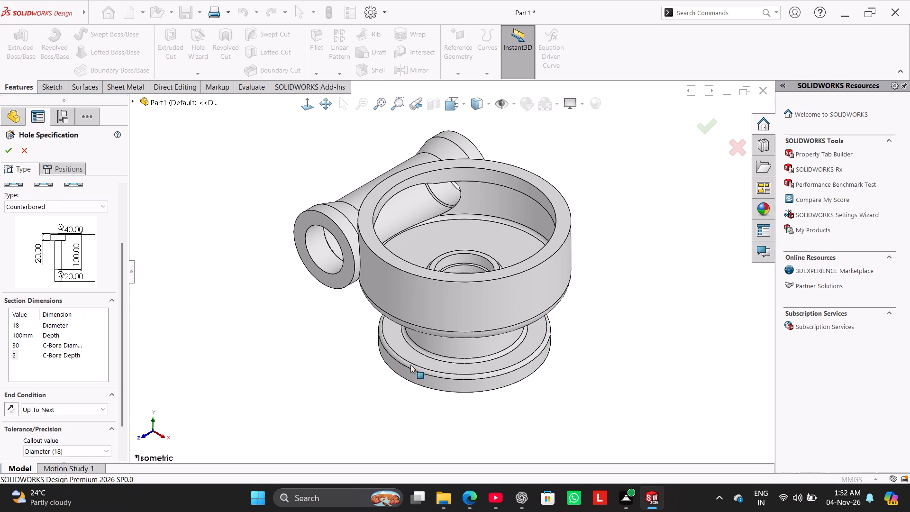
{"action": "left_click", "coordinate": [413, 357]}
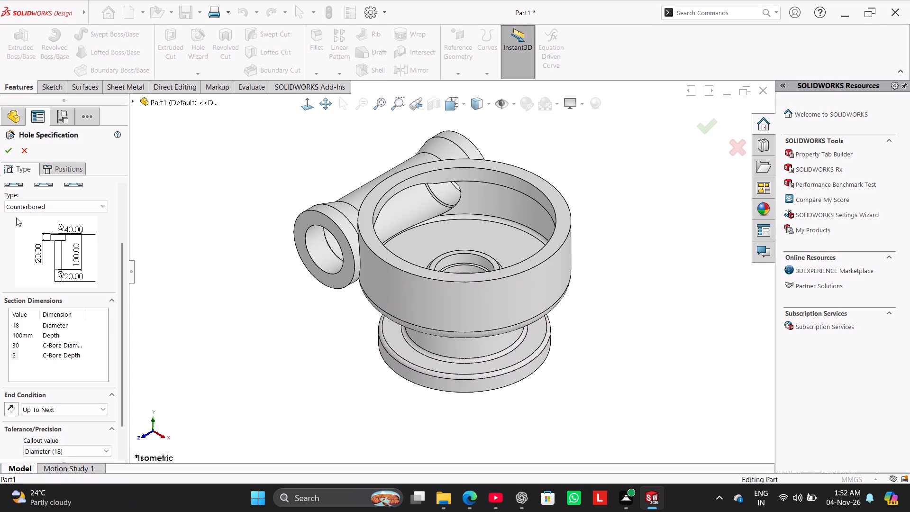
{"action": "left_click", "coordinate": [57, 172]}
{"action": "left_click", "coordinate": [418, 359]}
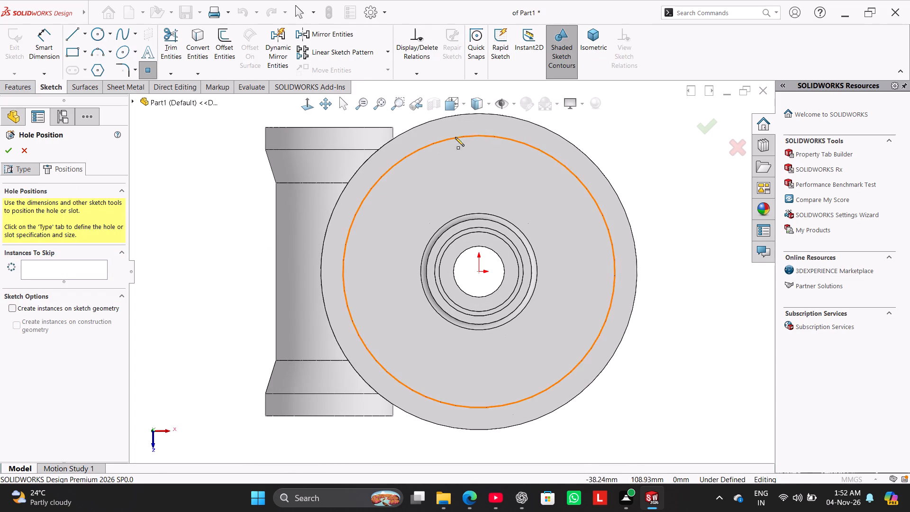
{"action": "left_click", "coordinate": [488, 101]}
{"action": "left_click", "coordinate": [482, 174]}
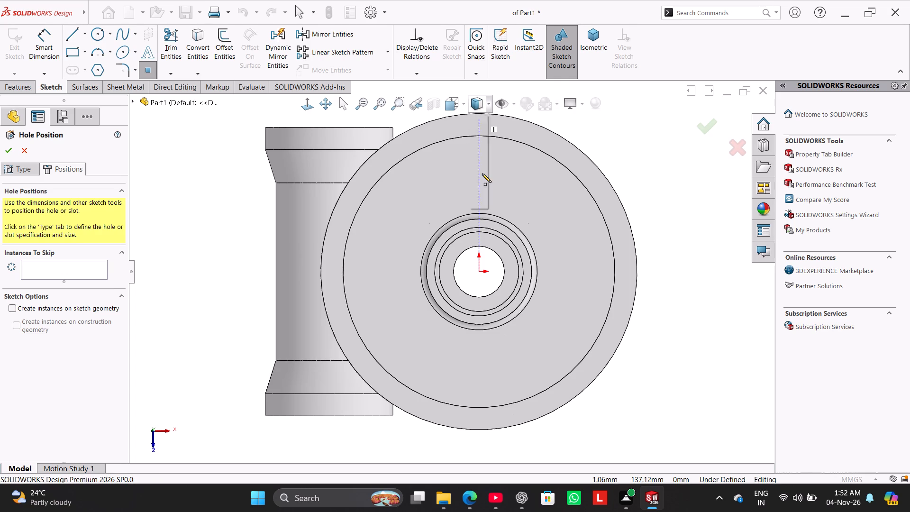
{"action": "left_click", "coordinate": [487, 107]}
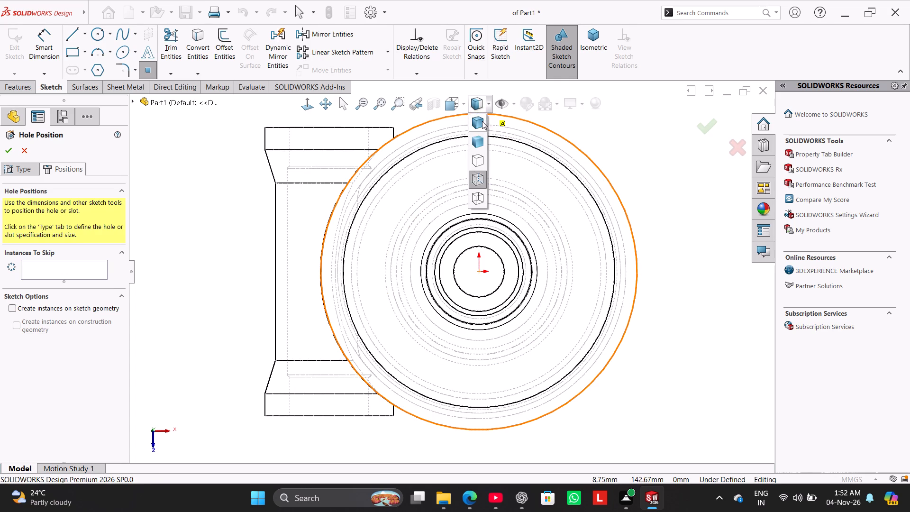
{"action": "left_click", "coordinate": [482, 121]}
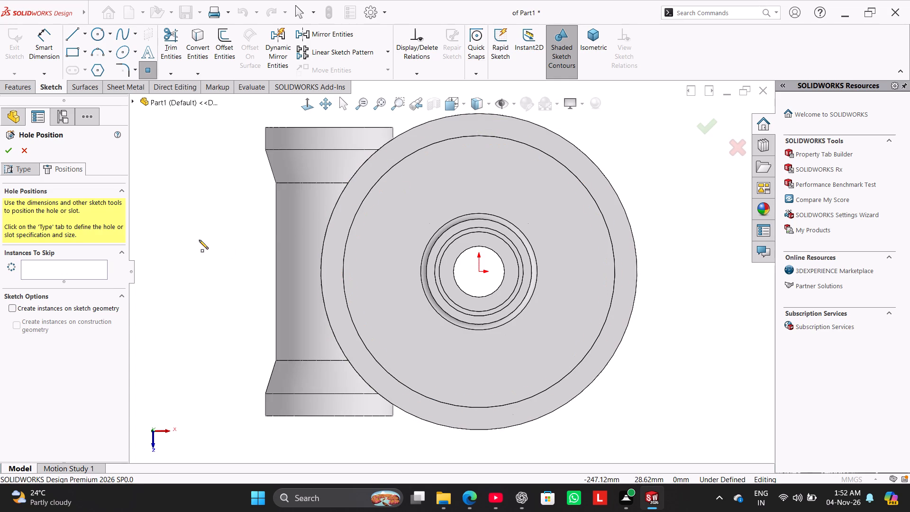
Sketch a circle about 180 mm in diameter centred on the origin in the hole position sketch.
{"action": "left_click", "coordinate": [100, 30]}
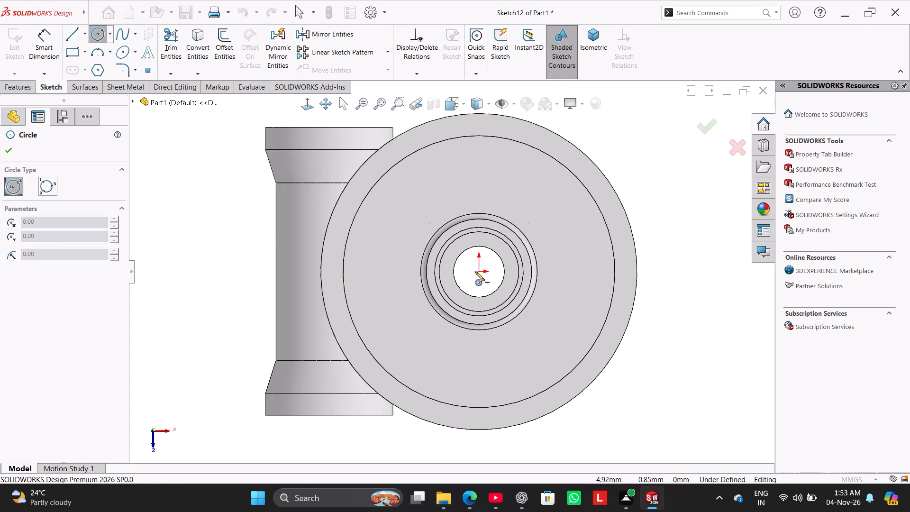
{"action": "left_click", "coordinate": [480, 274]}
{"action": "left_click", "coordinate": [488, 371]}
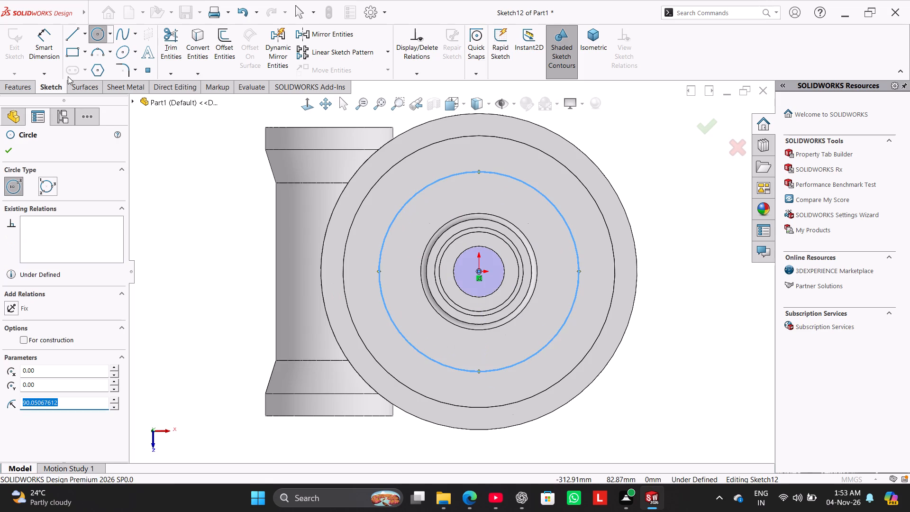
Dimension the sketched circle's diameter to 195 mm, entered as 97.5*2.
{"action": "left_click", "coordinate": [51, 49]}
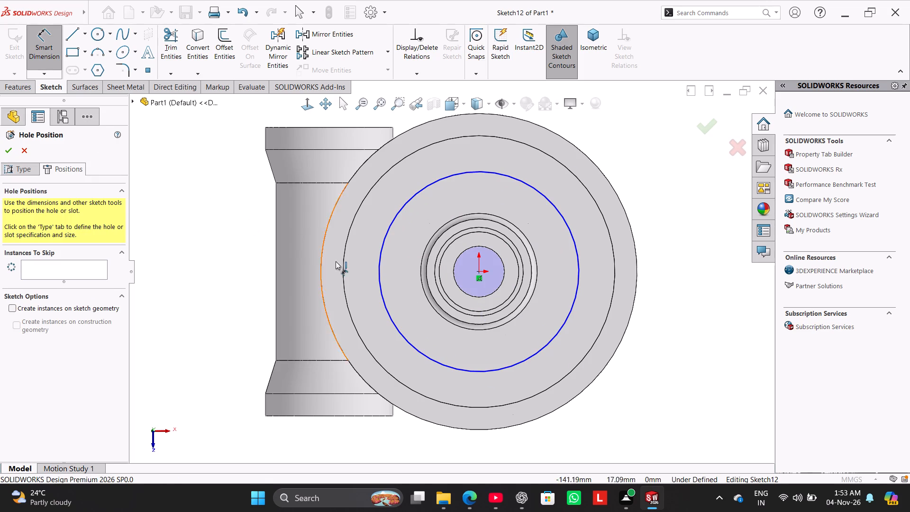
{"action": "left_click_drag", "start_coordinate": [390, 317], "coordinate": [385, 318]}
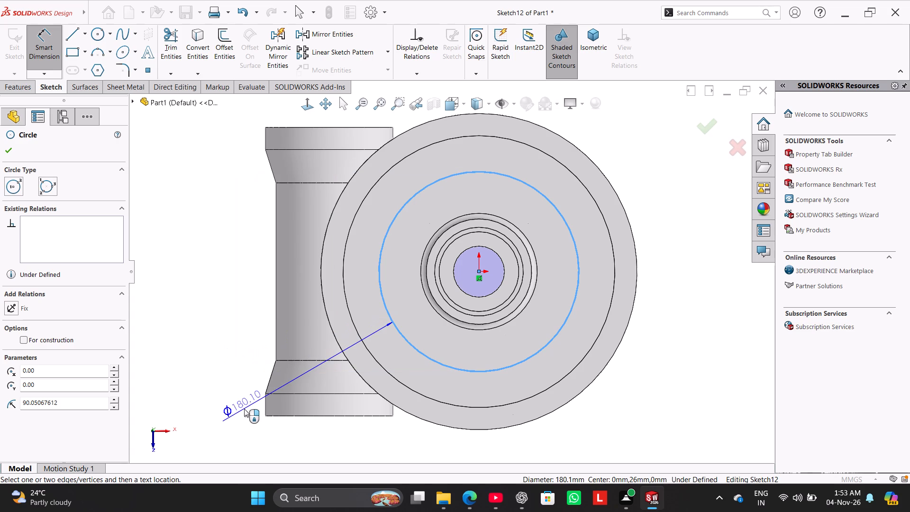
{"action": "left_click", "coordinate": [243, 409]}
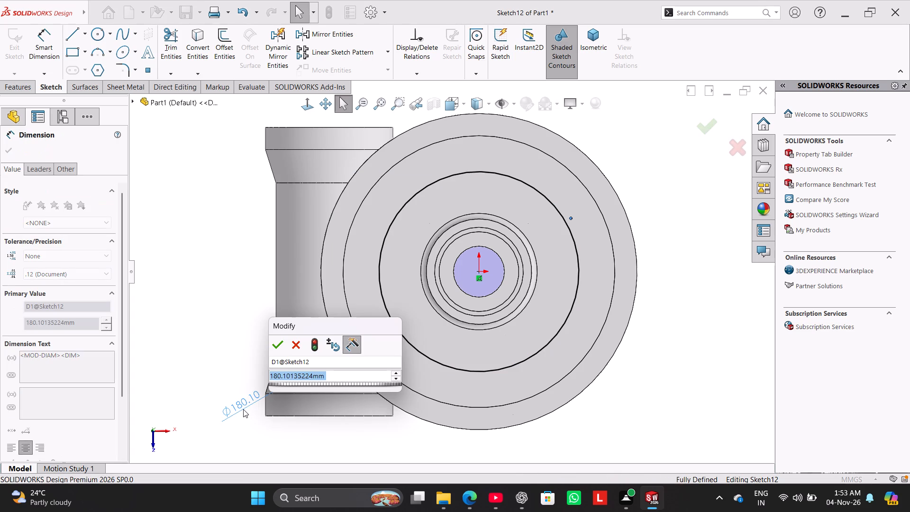
{"action": "key", "text": "7"}
{"action": "key", "text": "BackSpace"}
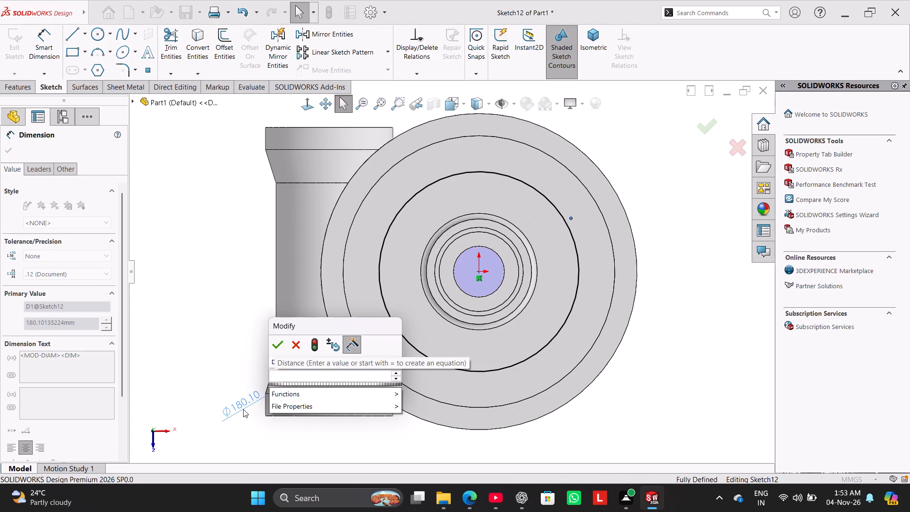
{"action": "type", "text": "97"}
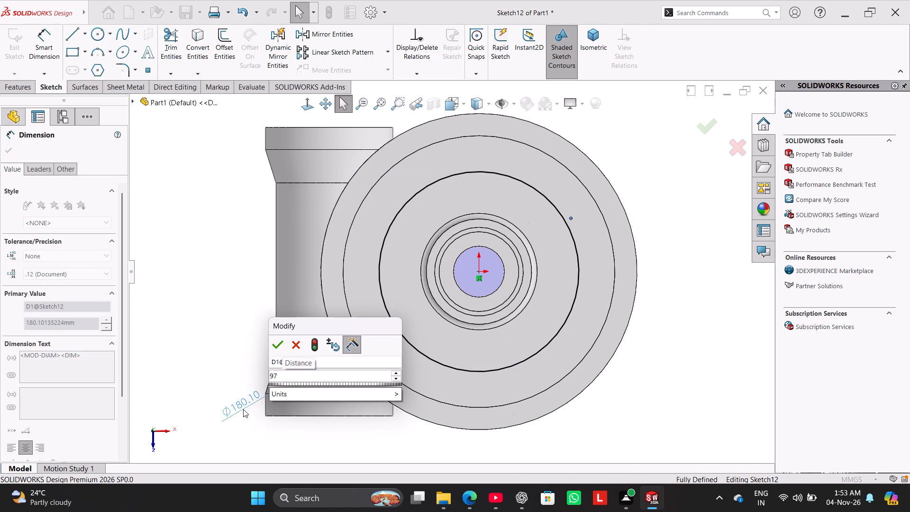
{"action": "key", "text": "period"}
{"action": "key", "text": "5"}
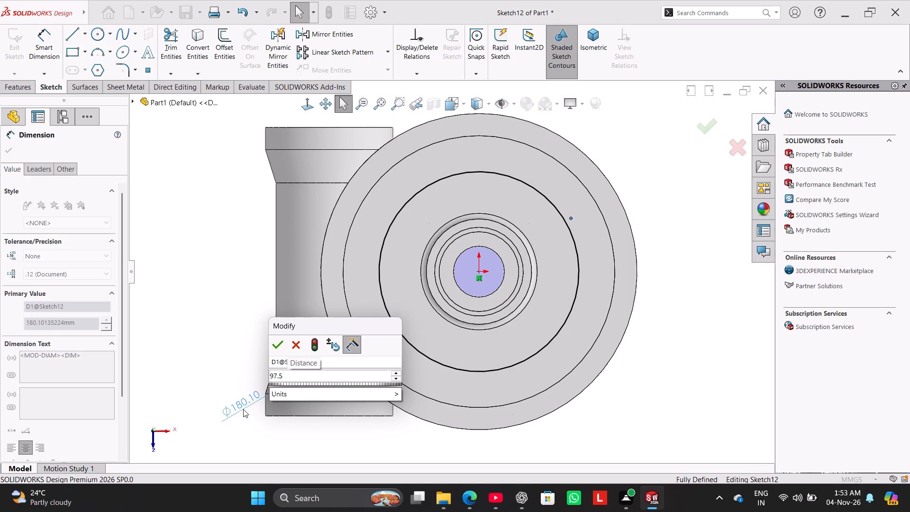
{"action": "key", "text": "asterisk"}
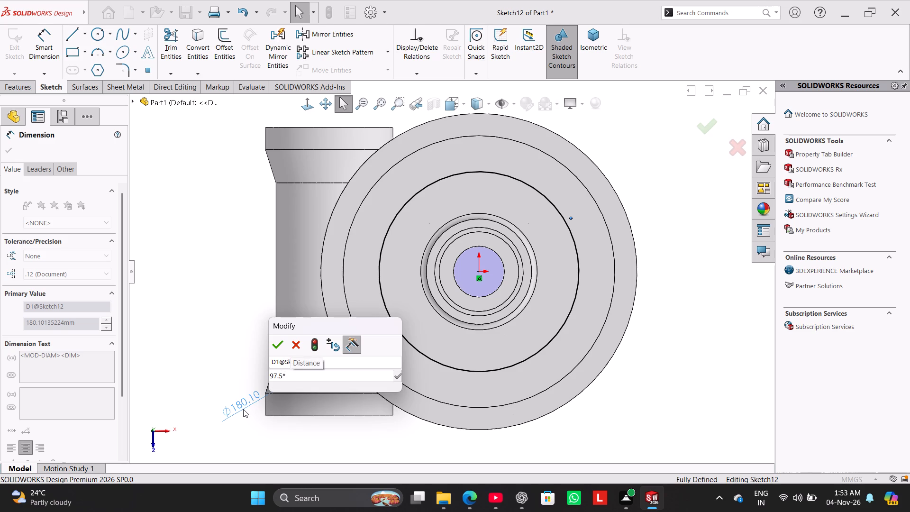
{"action": "key", "text": "2"}
{"action": "key", "text": "Return"}
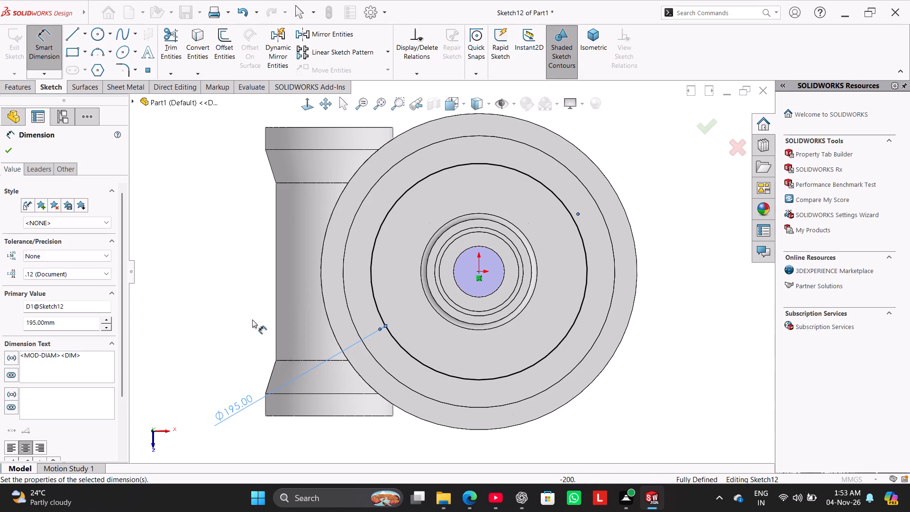
{"action": "right_click", "coordinate": [216, 298]}
{"action": "left_click", "coordinate": [250, 328]}
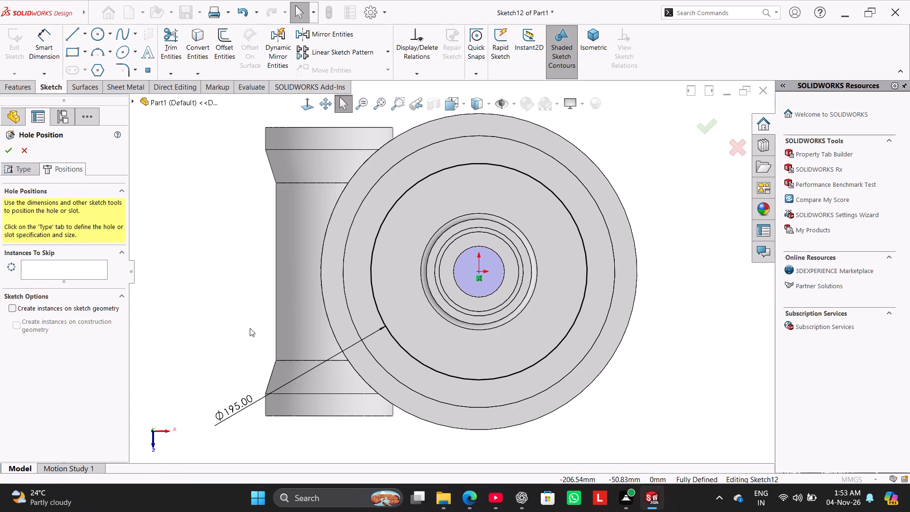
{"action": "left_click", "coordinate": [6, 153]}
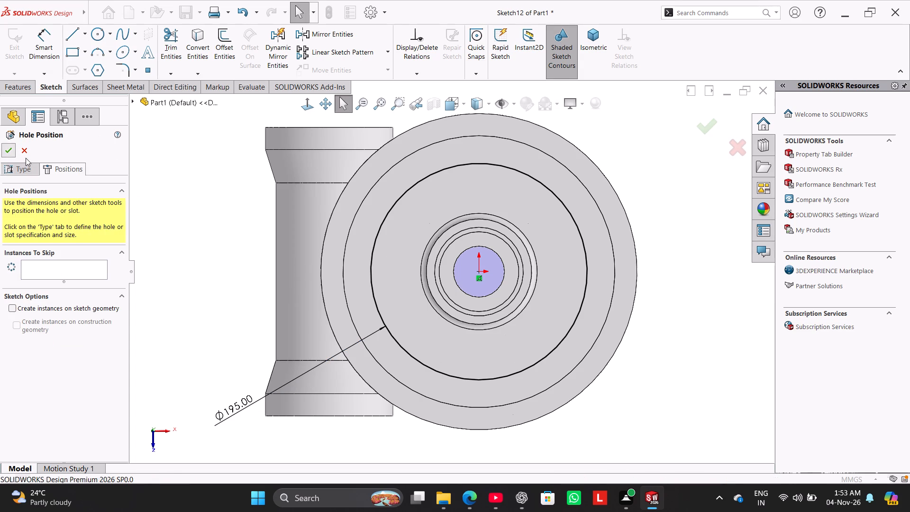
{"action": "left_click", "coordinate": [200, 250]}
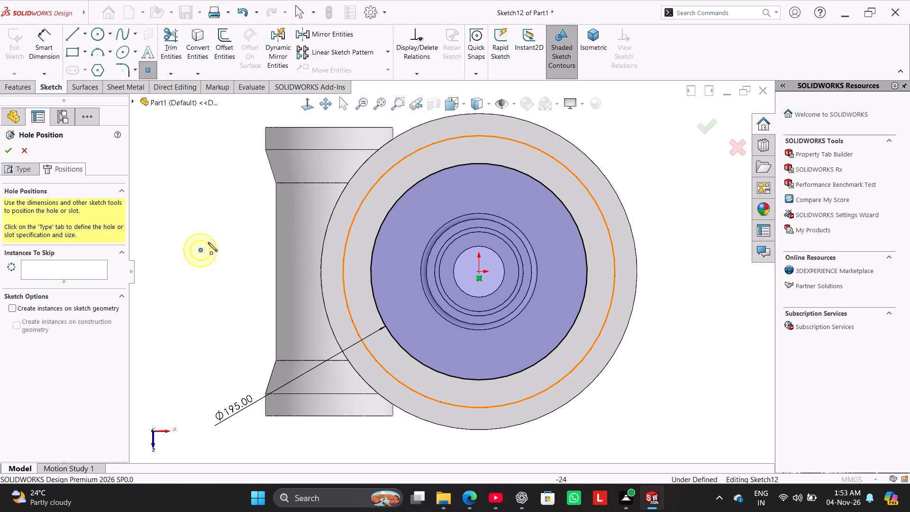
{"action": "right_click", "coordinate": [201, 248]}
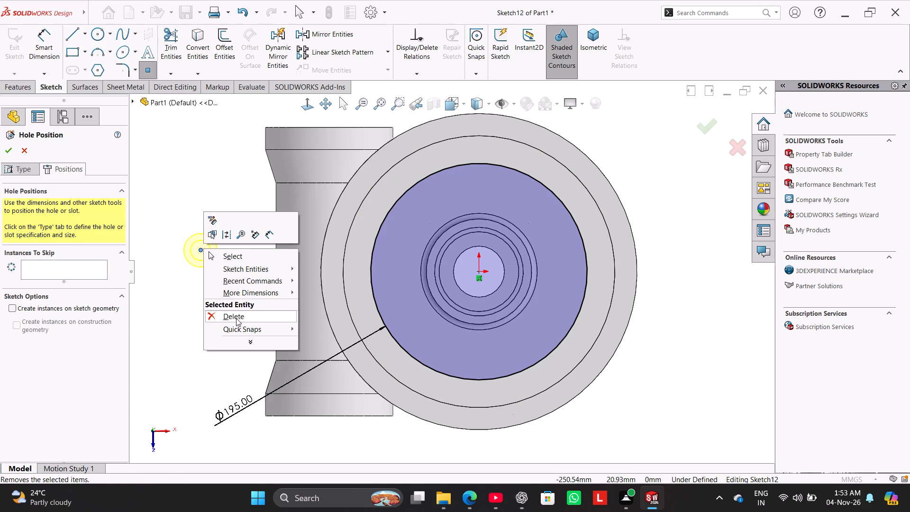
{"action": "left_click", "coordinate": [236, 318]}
Convert the 195 mm circle in the hole position sketch to construction geometry.
{"action": "right_click", "coordinate": [391, 211]}
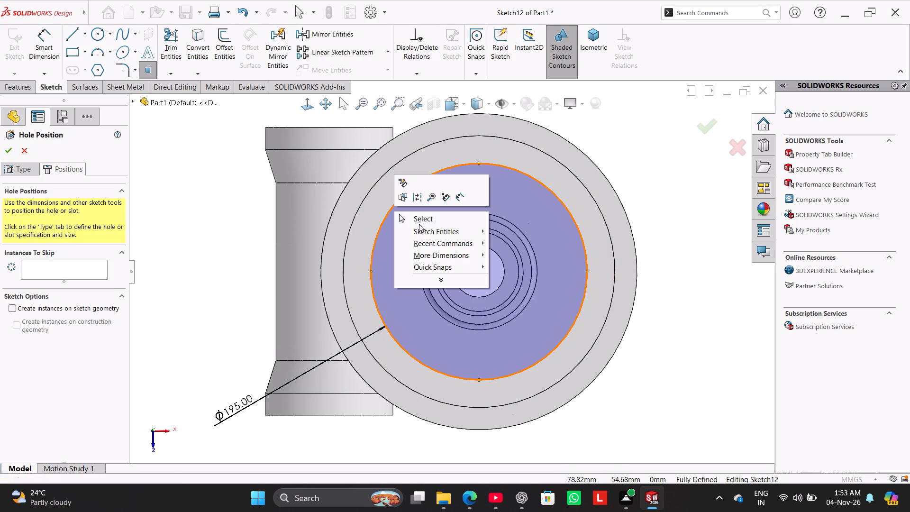
{"action": "left_click", "coordinate": [419, 220]}
{"action": "right_click", "coordinate": [390, 210]}
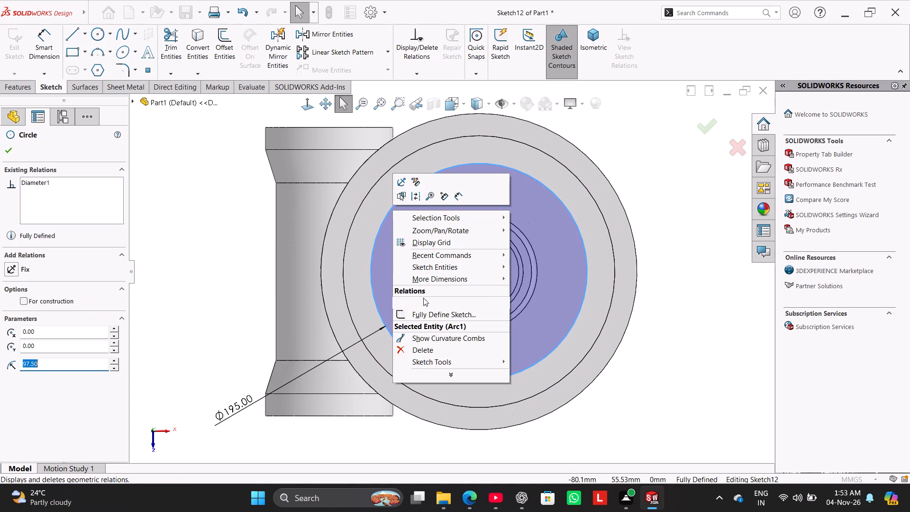
{"action": "left_click", "coordinate": [416, 198]}
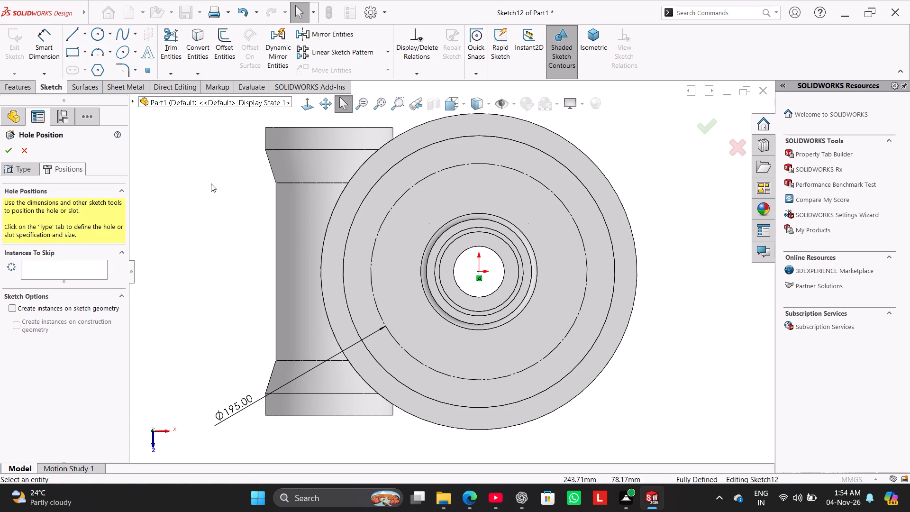
{"action": "middle_click_drag", "start_coordinate": [214, 186], "coordinate": [246, 192]}
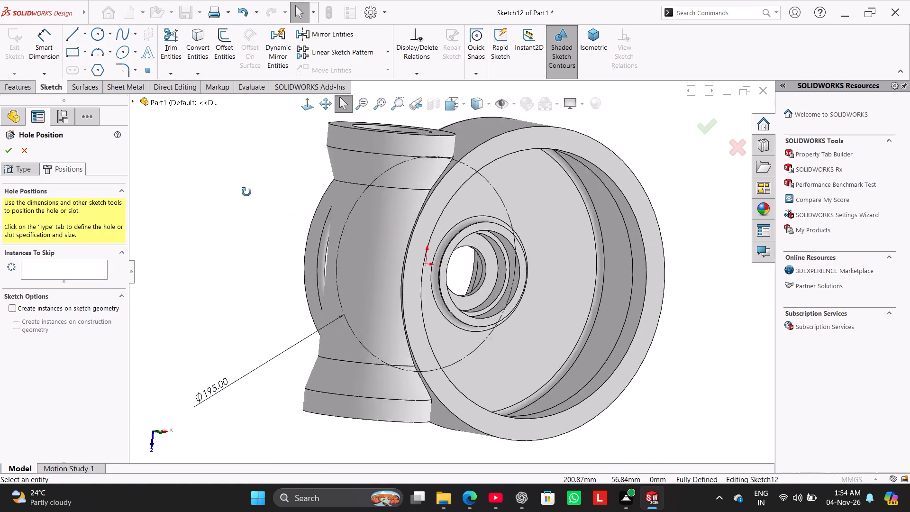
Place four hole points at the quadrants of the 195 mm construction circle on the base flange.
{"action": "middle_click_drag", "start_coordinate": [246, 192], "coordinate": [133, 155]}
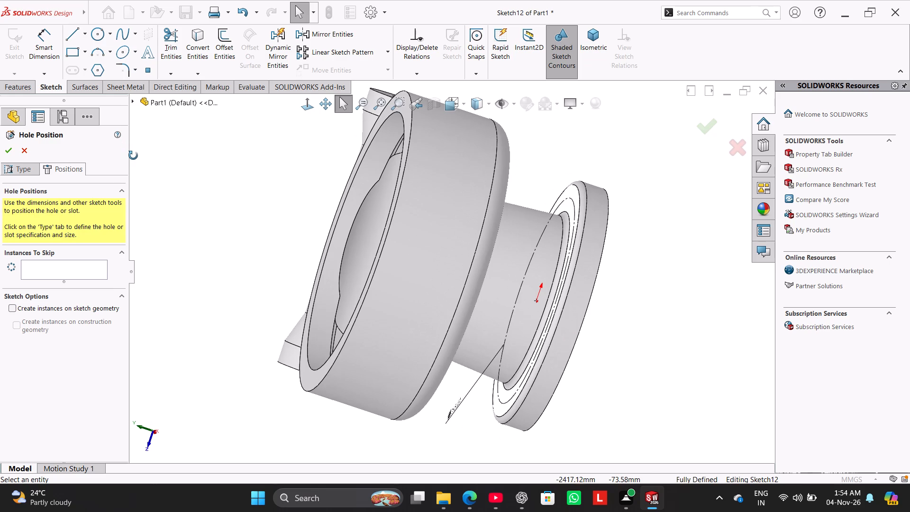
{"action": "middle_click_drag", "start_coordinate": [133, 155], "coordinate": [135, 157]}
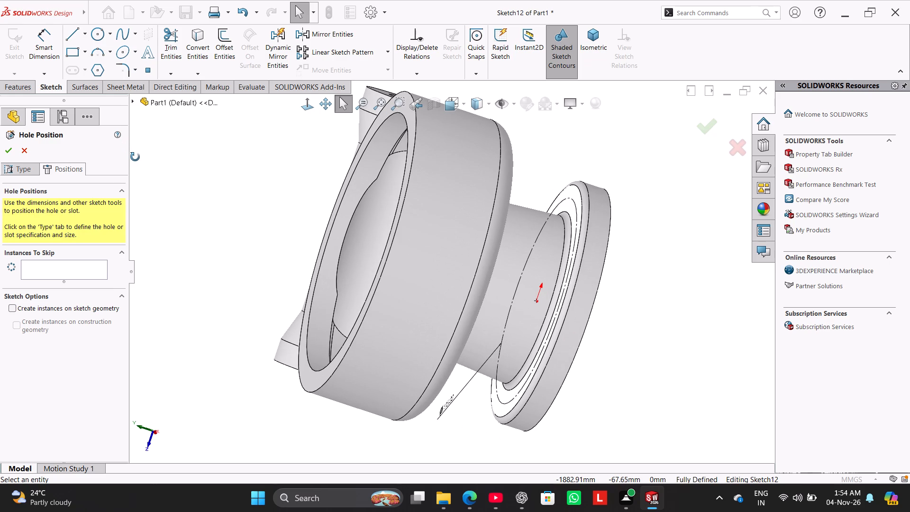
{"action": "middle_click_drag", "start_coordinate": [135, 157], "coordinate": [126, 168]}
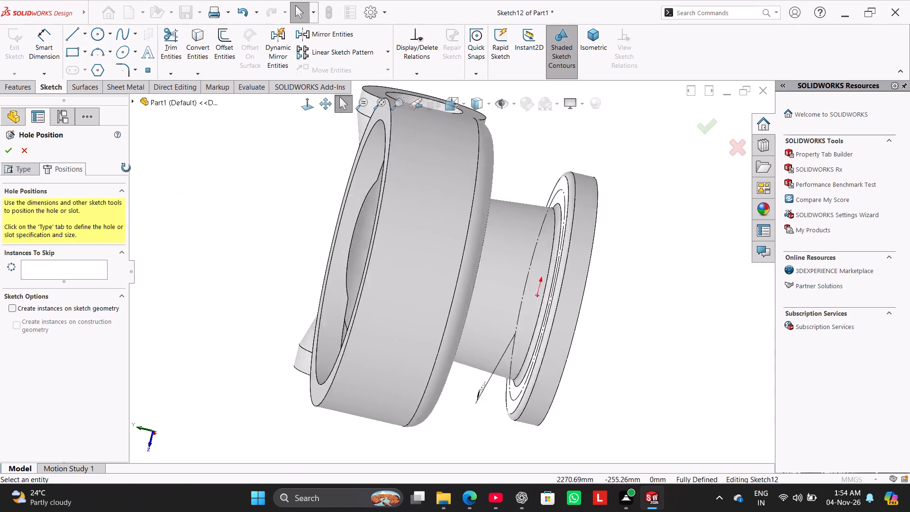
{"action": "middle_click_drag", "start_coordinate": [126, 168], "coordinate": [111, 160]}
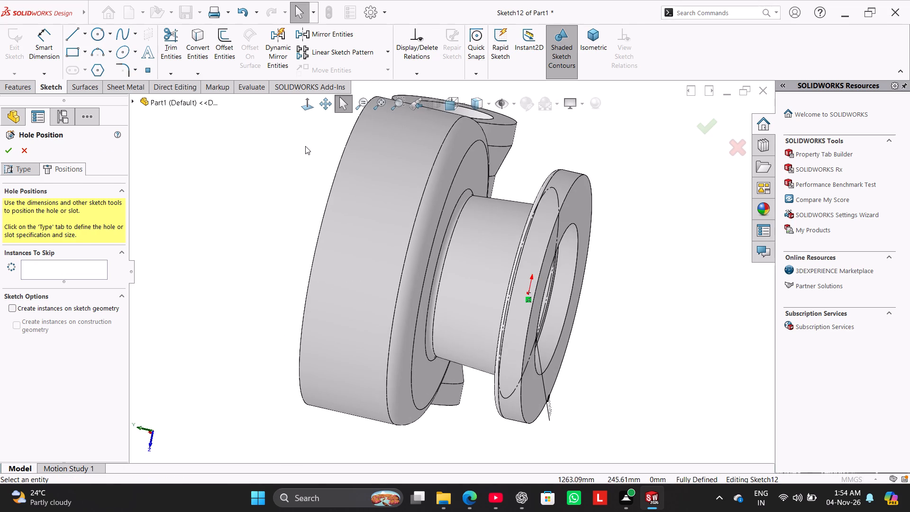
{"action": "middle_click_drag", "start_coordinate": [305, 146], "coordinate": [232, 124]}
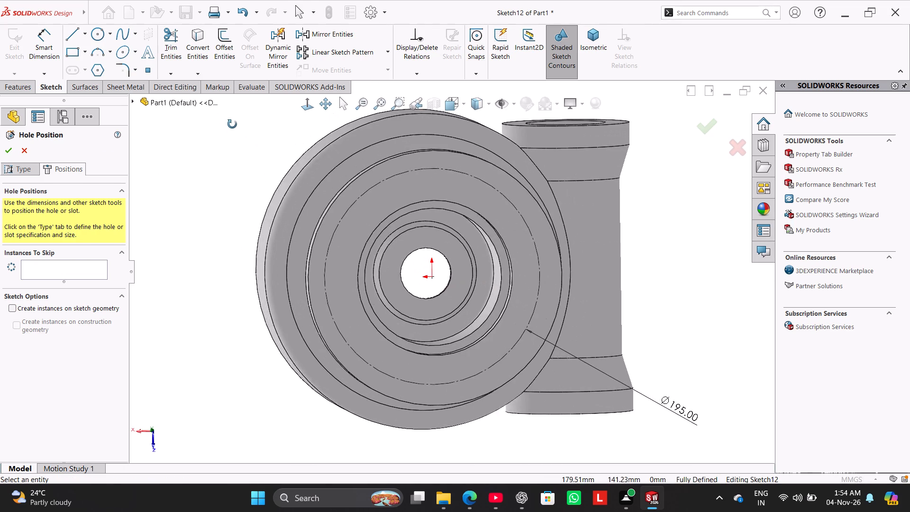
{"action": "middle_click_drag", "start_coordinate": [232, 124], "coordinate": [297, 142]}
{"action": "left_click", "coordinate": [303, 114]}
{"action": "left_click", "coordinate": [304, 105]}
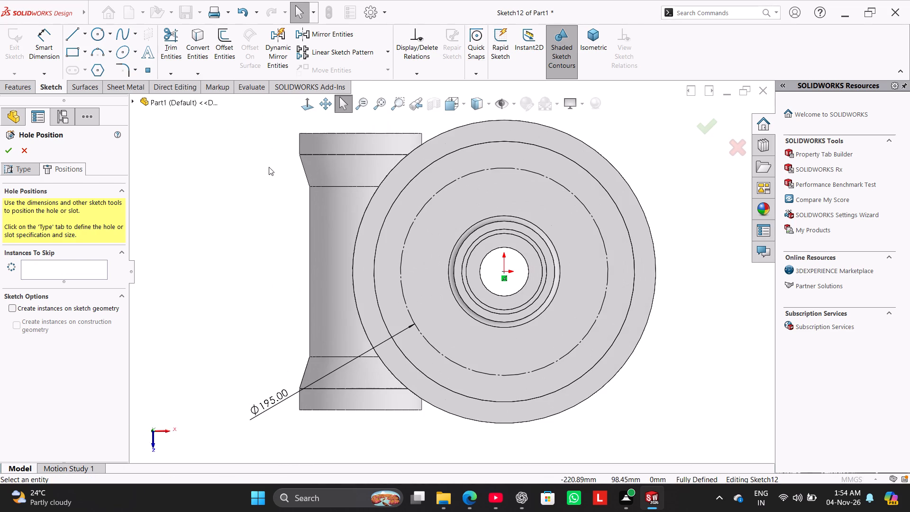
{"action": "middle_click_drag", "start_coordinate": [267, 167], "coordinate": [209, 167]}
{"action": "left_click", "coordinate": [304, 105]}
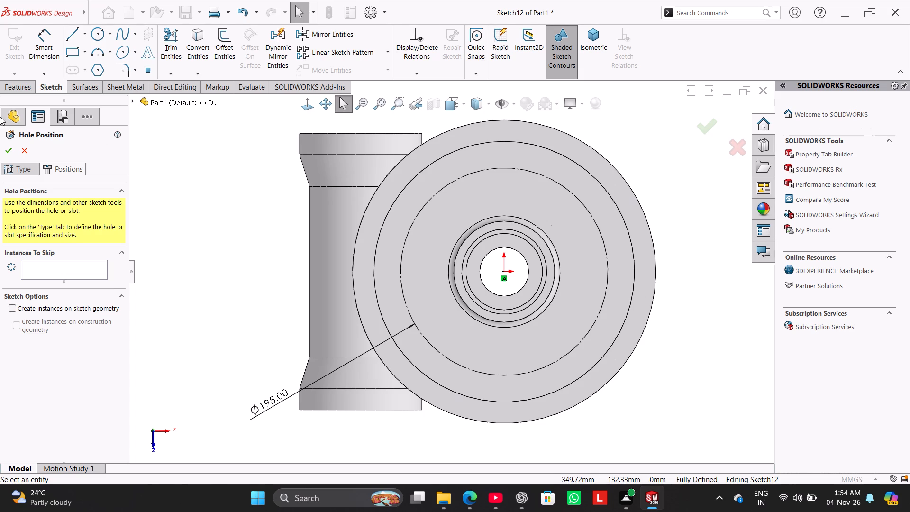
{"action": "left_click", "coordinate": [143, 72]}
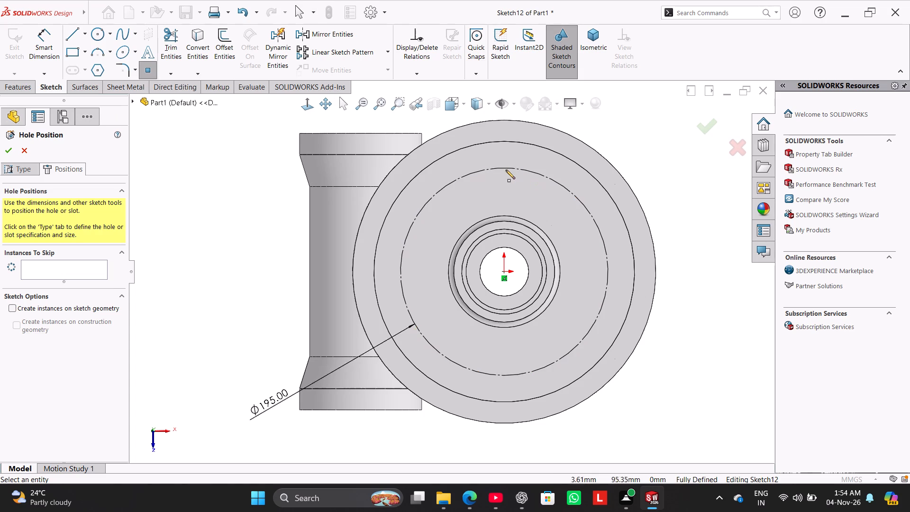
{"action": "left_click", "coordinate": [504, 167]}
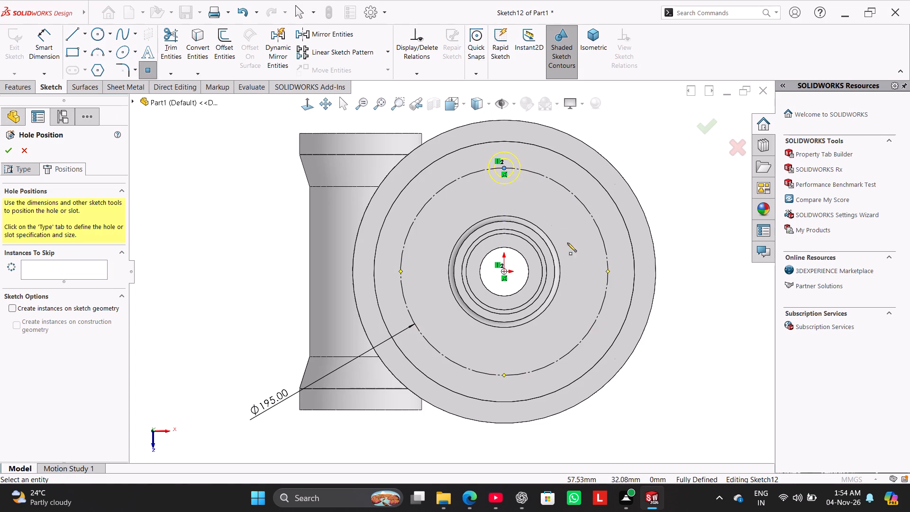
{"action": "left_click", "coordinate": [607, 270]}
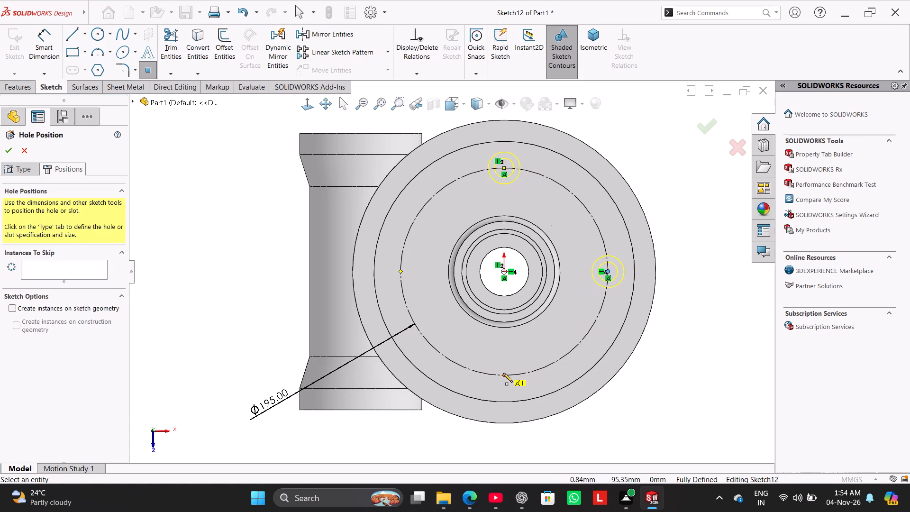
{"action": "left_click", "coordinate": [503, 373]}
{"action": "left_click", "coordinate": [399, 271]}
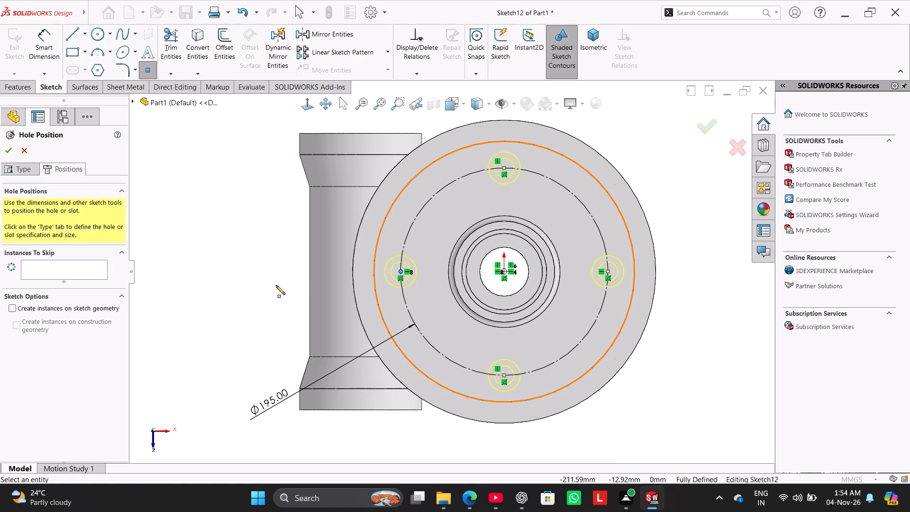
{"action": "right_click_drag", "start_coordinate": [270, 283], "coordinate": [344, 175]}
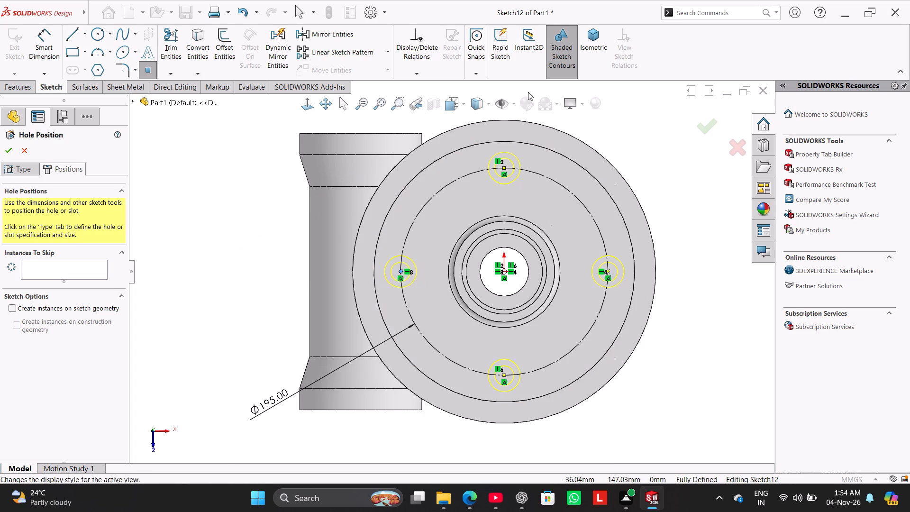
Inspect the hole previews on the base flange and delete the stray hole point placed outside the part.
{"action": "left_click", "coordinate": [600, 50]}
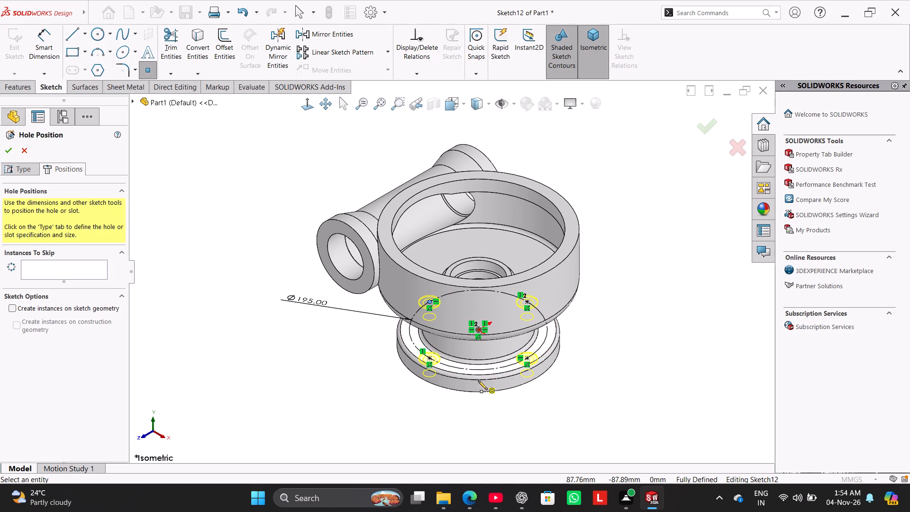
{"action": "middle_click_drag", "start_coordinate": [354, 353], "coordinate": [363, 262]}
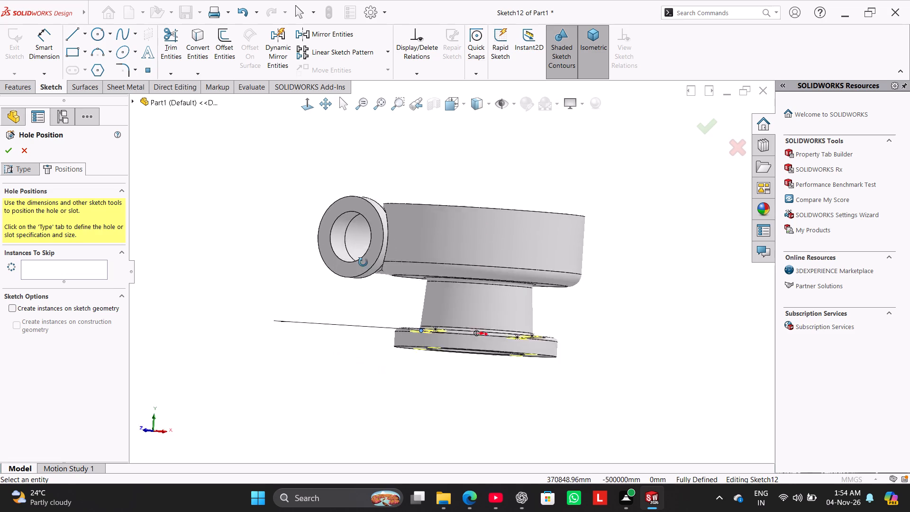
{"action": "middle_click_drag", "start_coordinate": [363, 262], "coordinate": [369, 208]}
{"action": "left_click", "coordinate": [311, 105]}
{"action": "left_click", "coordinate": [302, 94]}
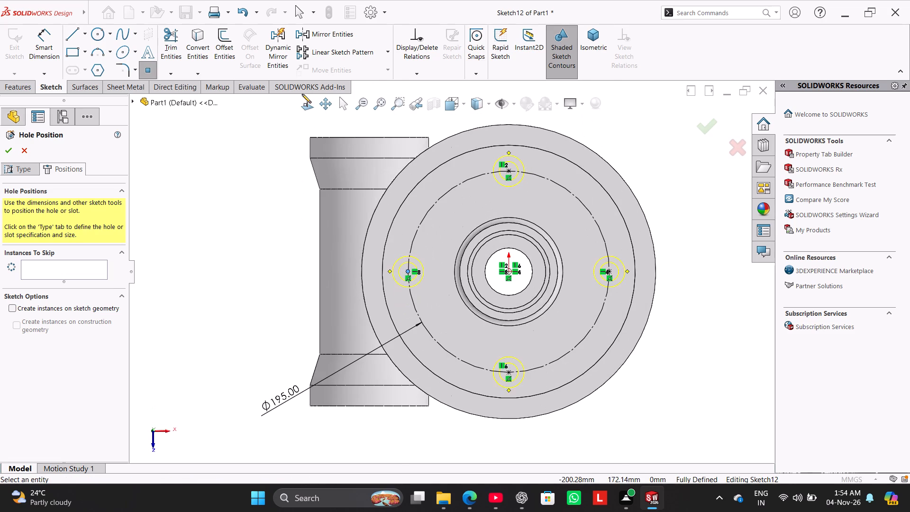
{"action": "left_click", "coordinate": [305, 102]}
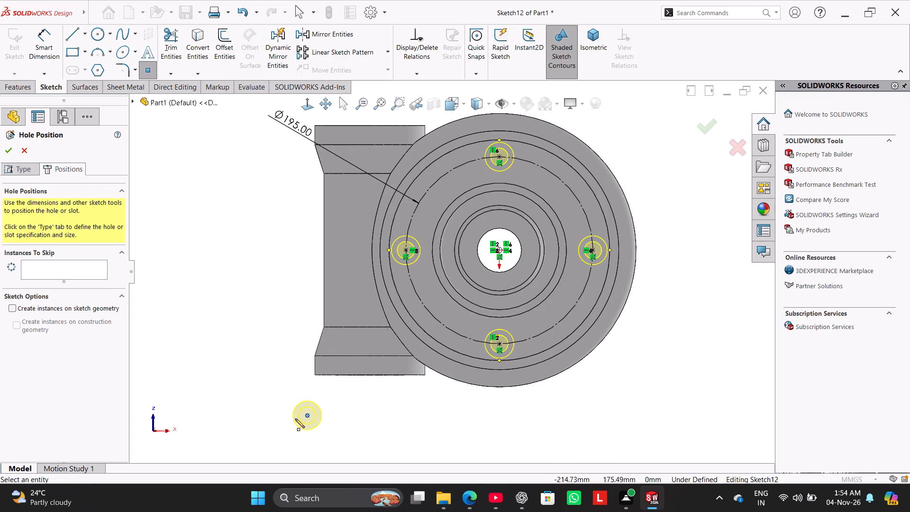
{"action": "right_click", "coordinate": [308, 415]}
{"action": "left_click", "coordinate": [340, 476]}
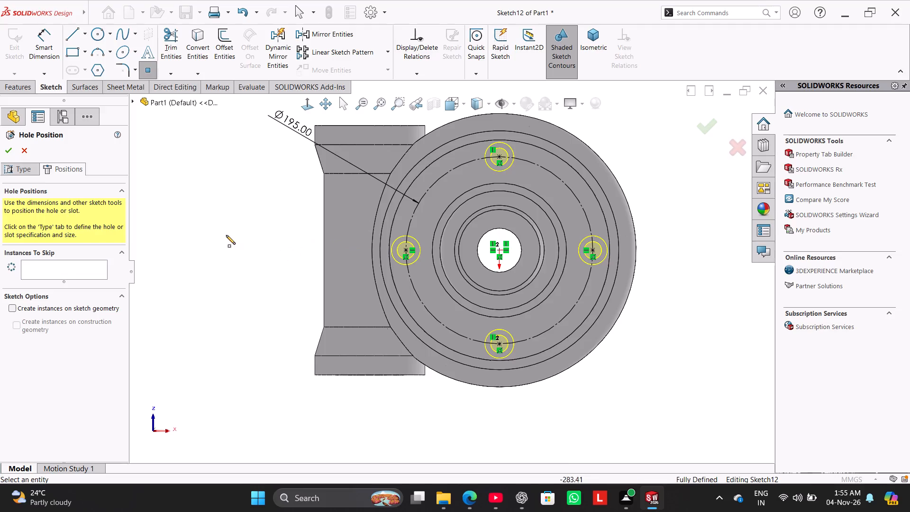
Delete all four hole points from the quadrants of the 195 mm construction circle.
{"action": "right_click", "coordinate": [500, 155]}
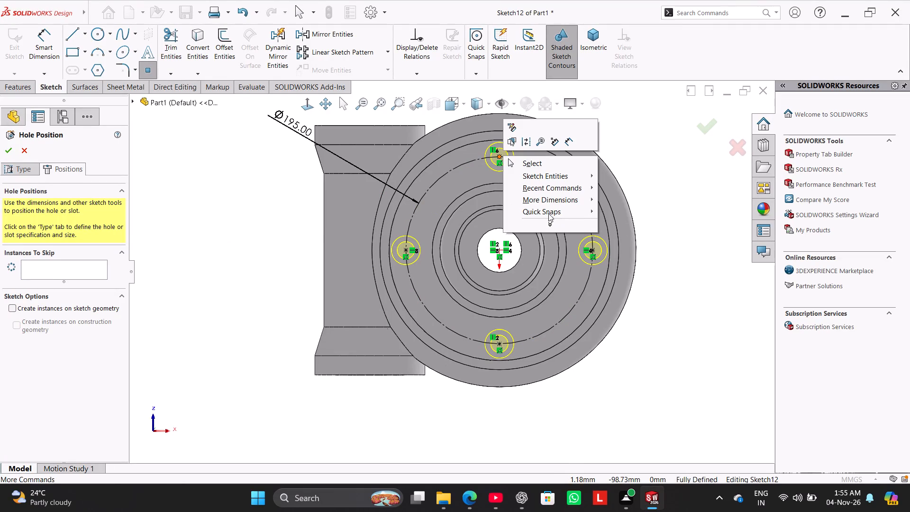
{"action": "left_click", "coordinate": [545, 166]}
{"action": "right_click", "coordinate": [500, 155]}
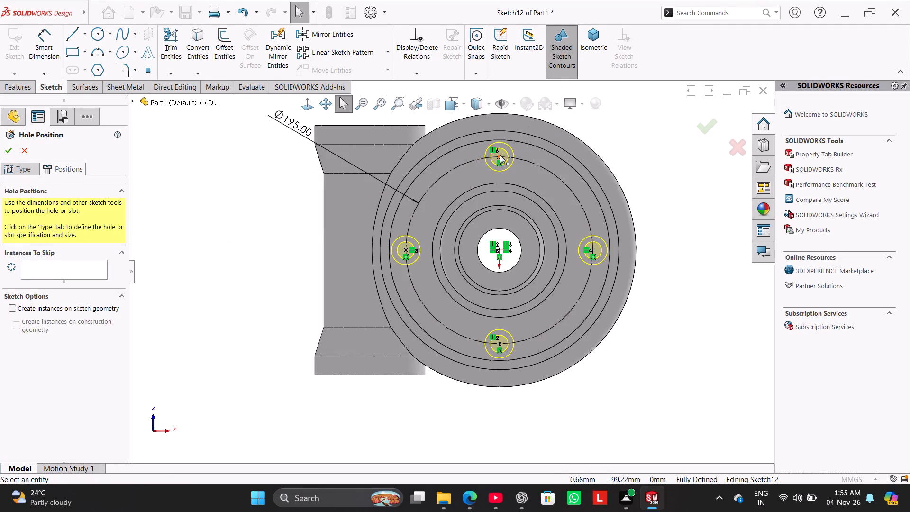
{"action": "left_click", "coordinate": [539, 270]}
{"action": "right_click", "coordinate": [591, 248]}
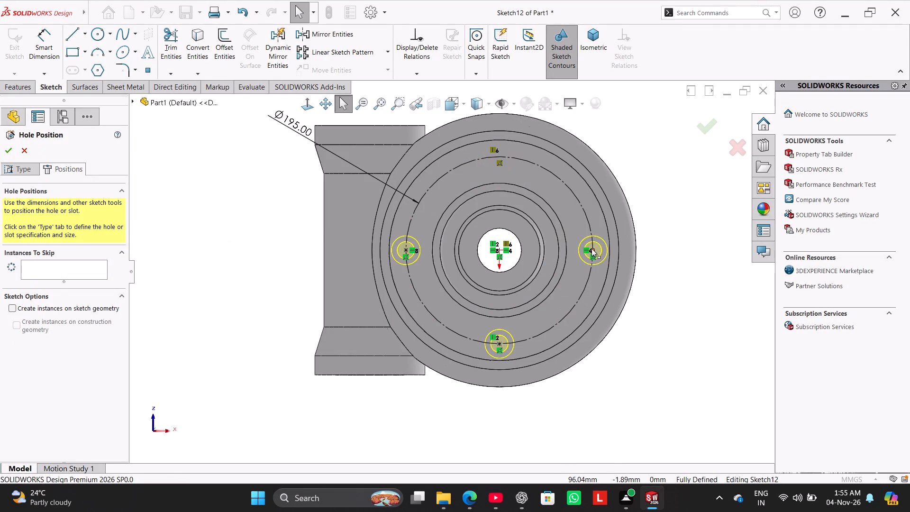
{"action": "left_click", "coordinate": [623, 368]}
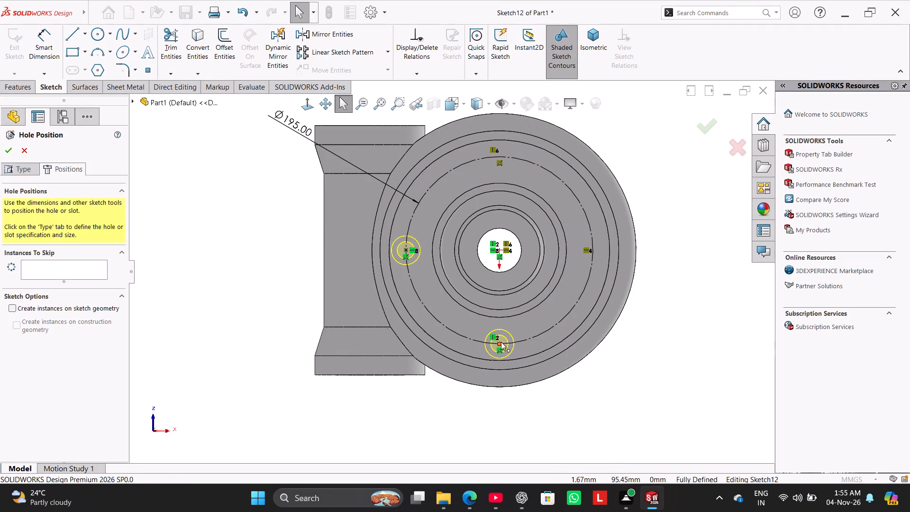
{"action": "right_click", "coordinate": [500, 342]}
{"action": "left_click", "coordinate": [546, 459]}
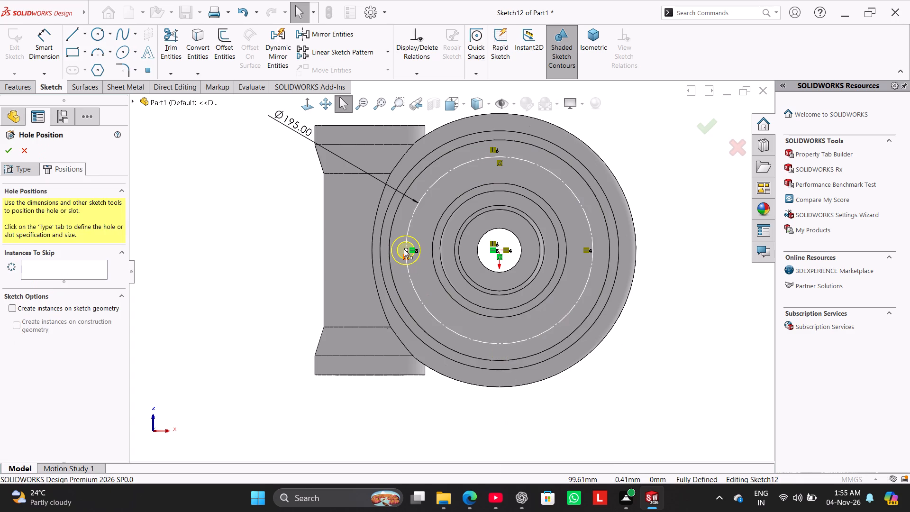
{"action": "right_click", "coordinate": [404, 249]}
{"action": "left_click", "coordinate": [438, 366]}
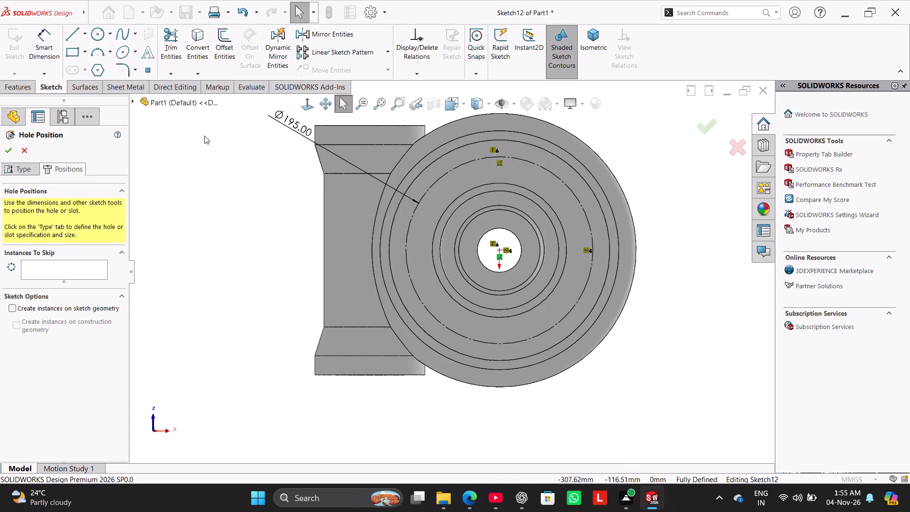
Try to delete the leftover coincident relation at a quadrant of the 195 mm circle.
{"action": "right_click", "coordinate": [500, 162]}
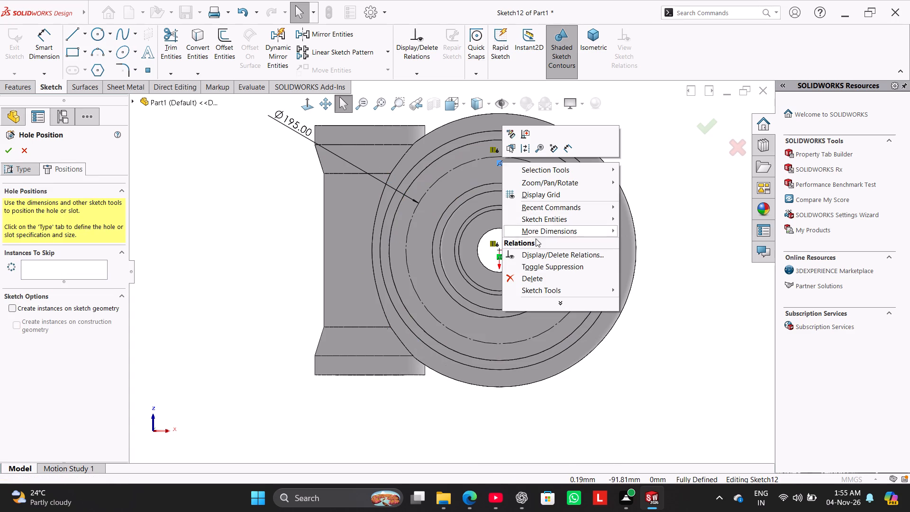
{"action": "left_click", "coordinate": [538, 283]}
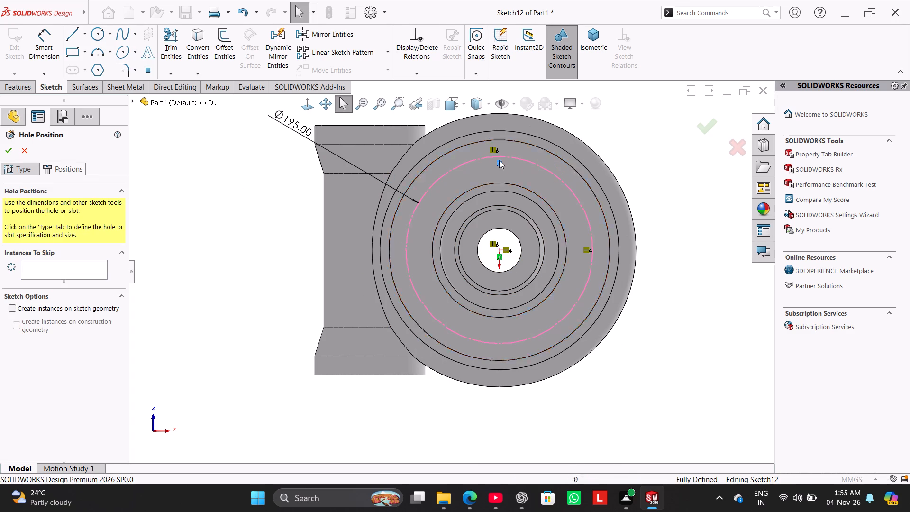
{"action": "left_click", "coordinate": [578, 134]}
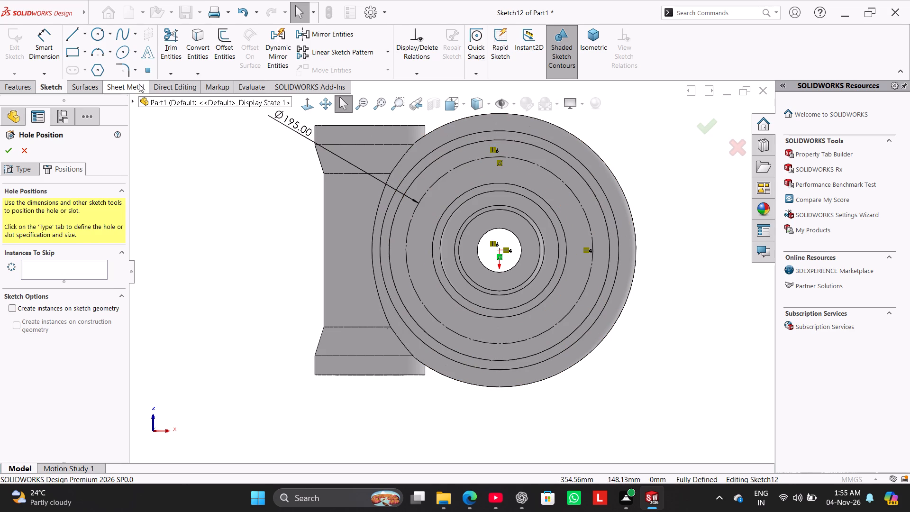
Sketch a diagonal centerline about 97.5 mm long from the origin to the 195 mm circle, at about 45° to the horizontal.
{"action": "left_click", "coordinate": [83, 34]}
{"action": "left_click", "coordinate": [85, 57]}
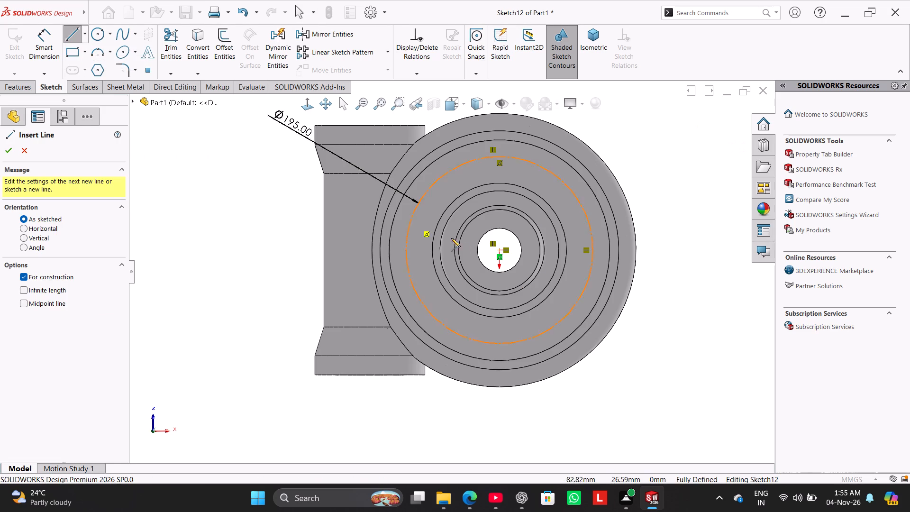
{"action": "left_click", "coordinate": [501, 249]}
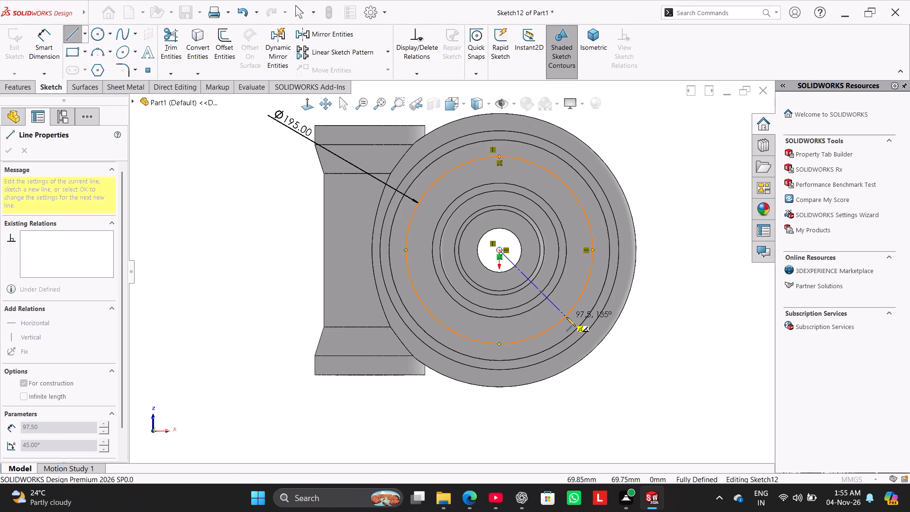
{"action": "left_click", "coordinate": [566, 317]}
{"action": "right_click", "coordinate": [252, 286]}
{"action": "left_click", "coordinate": [268, 294]}
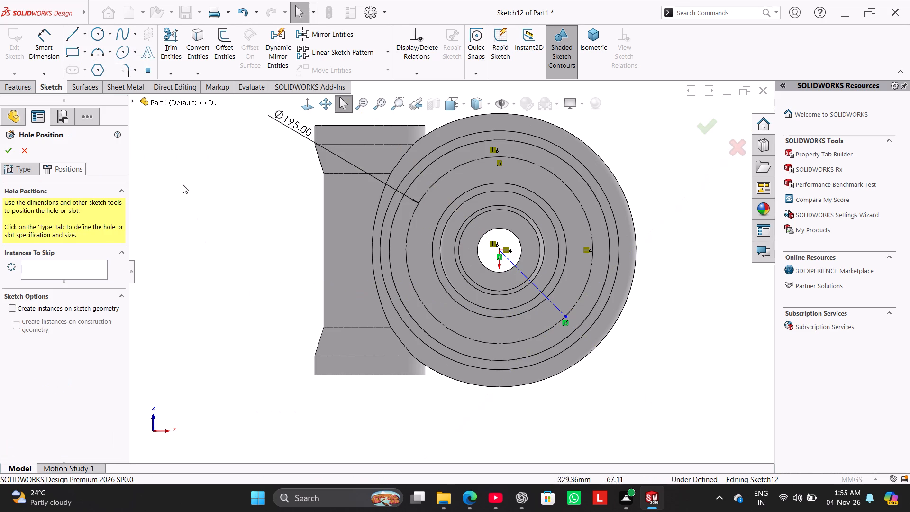
Dimension the angle between the centerline and the horizontal through the origin as 45°.
{"action": "left_click", "coordinate": [52, 50]}
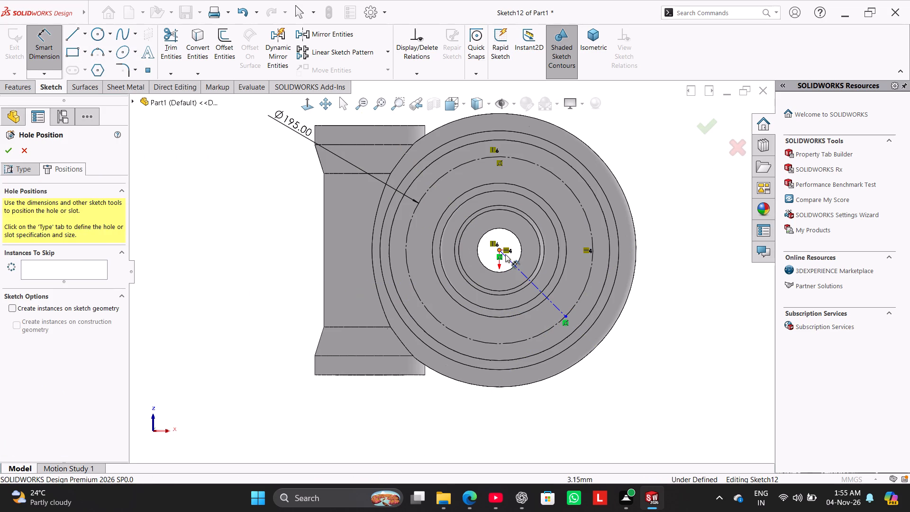
{"action": "left_click", "coordinate": [510, 261]}
{"action": "left_click", "coordinate": [500, 251]}
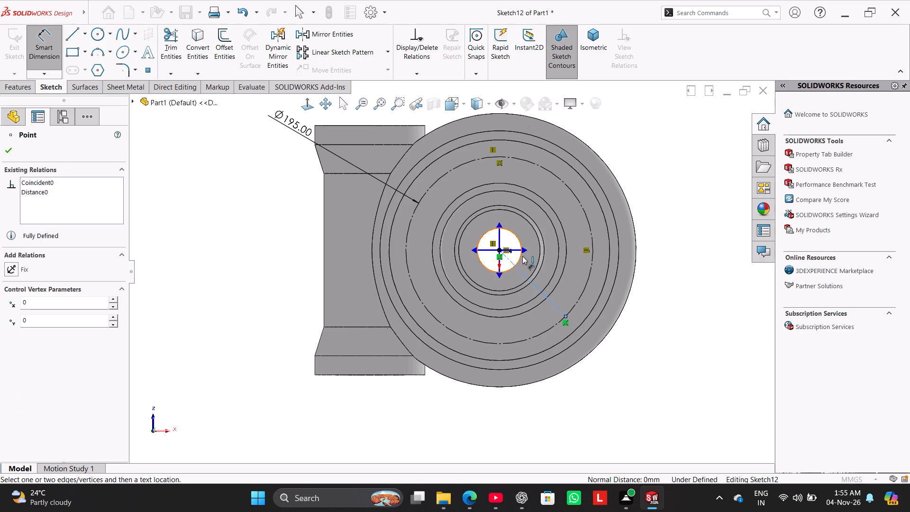
{"action": "left_click", "coordinate": [525, 251]}
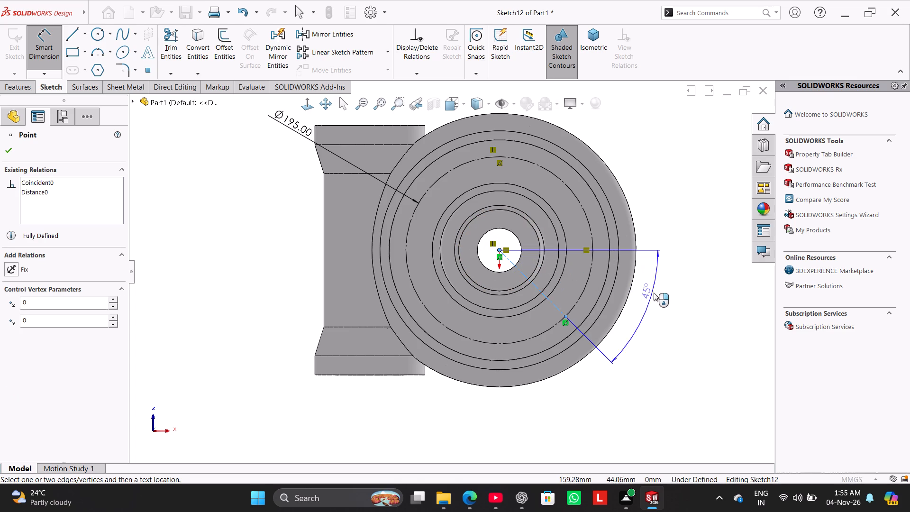
{"action": "left_click", "coordinate": [662, 294]}
{"action": "left_click", "coordinate": [517, 234]}
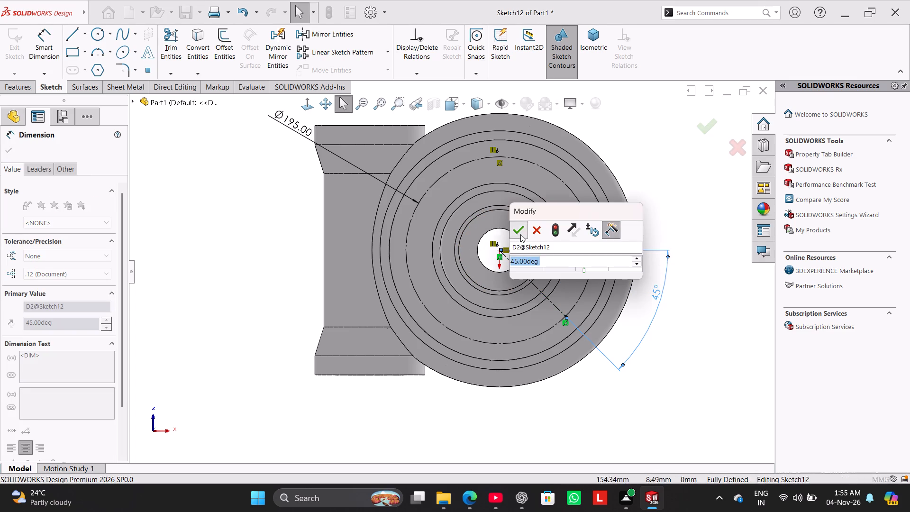
{"action": "right_click", "coordinate": [625, 169]}
{"action": "left_click", "coordinate": [650, 199]}
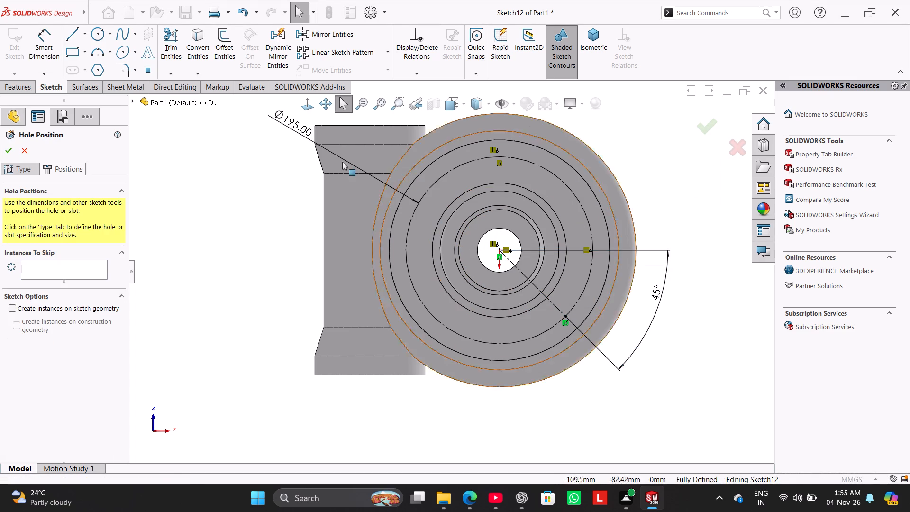
Place one hole point where the 45° centerline meets the 195 mm construction circle.
{"action": "left_click", "coordinate": [147, 70]}
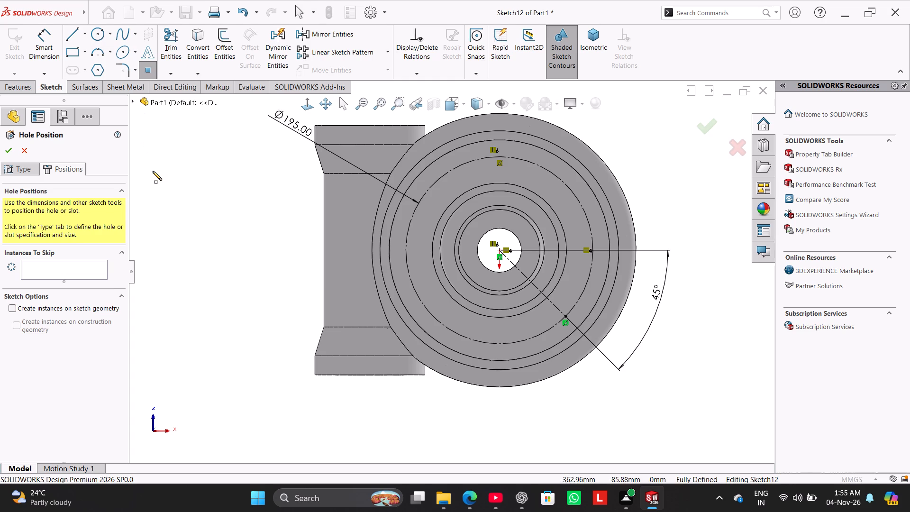
{"action": "left_click", "coordinate": [564, 316]}
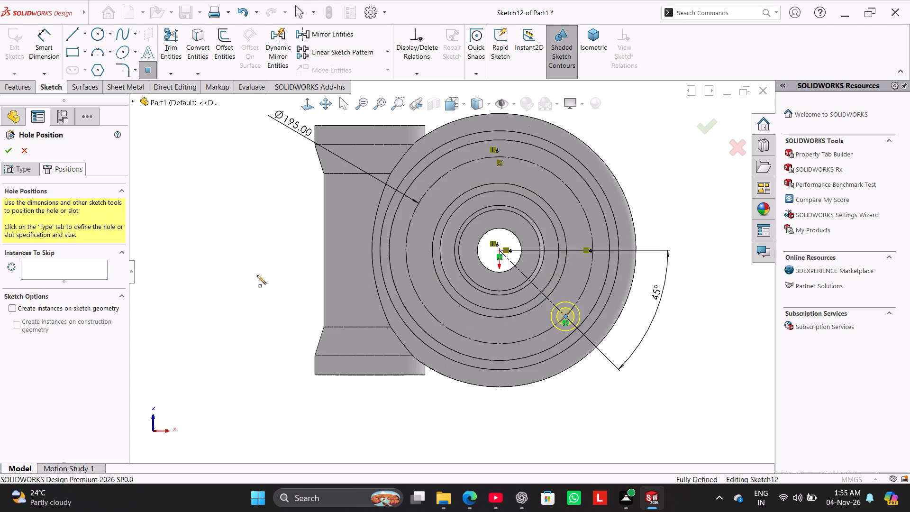
Circular-pattern the hole point about the origin as 4 equally spaced instances over 360°, and finish the flange hole feature.
{"action": "left_click", "coordinate": [386, 56]}
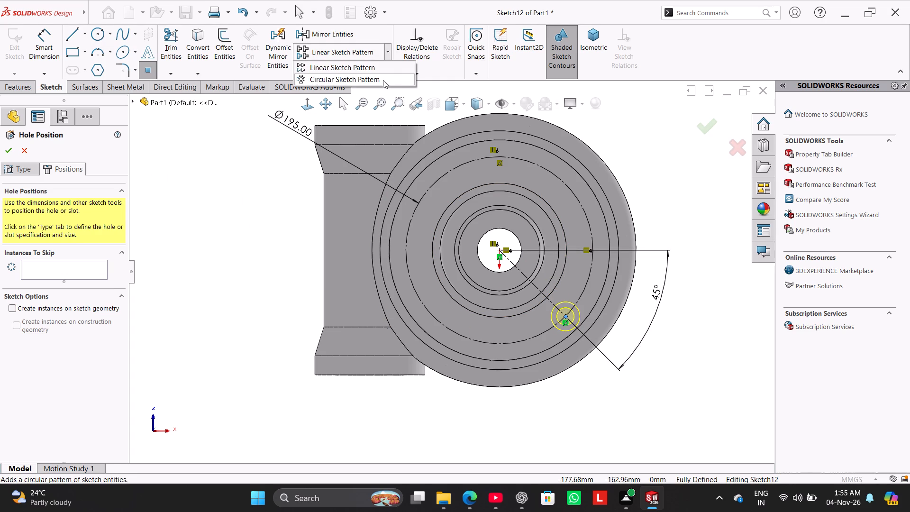
{"action": "left_click", "coordinate": [382, 80]}
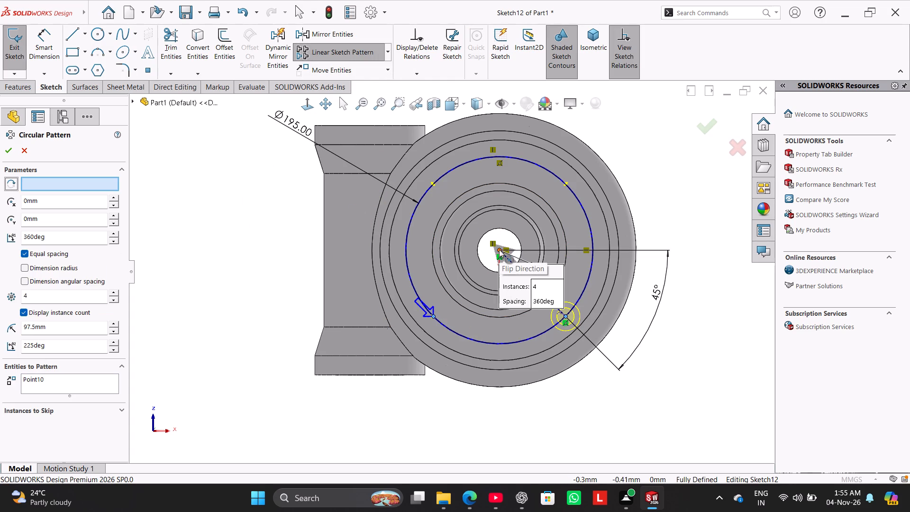
{"action": "left_click", "coordinate": [499, 249]}
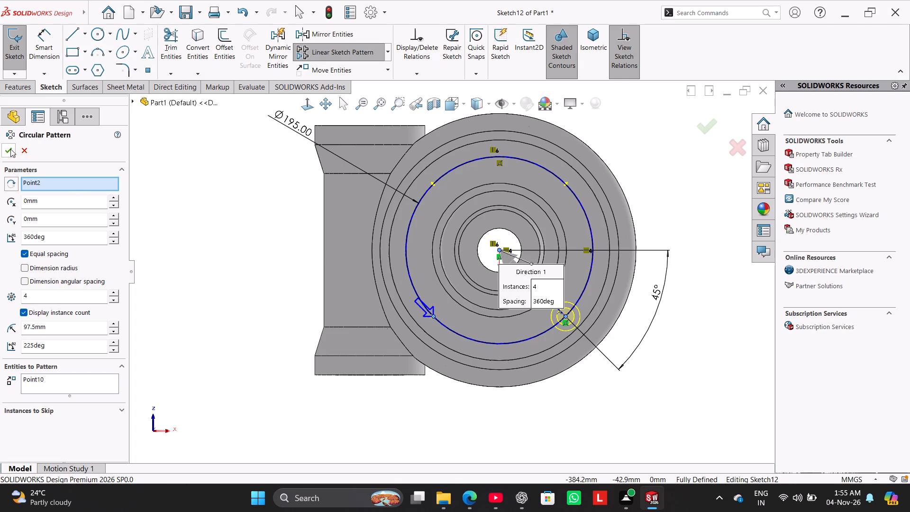
{"action": "left_click", "coordinate": [10, 149]}
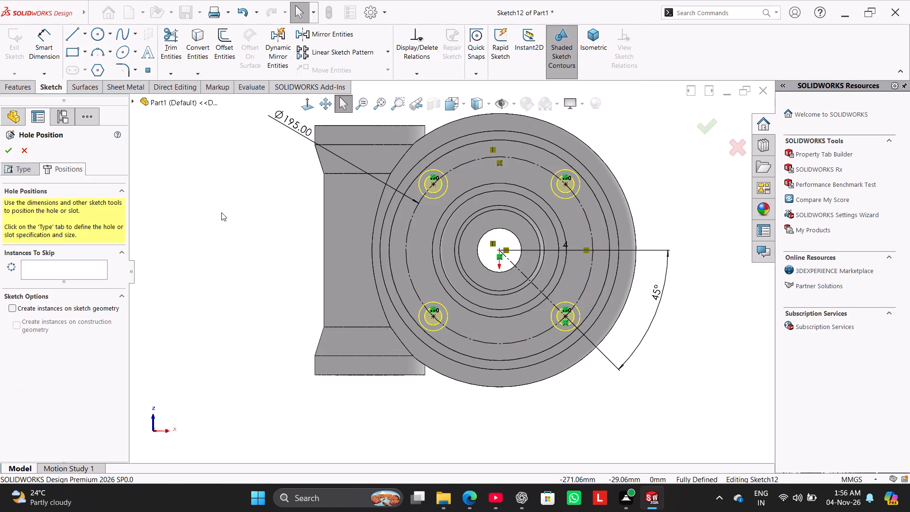
{"action": "right_click_drag", "start_coordinate": [187, 214], "coordinate": [316, 170]}
{"action": "right_click_drag", "start_coordinate": [253, 239], "coordinate": [362, 158]}
{"action": "left_click", "coordinate": [598, 45]}
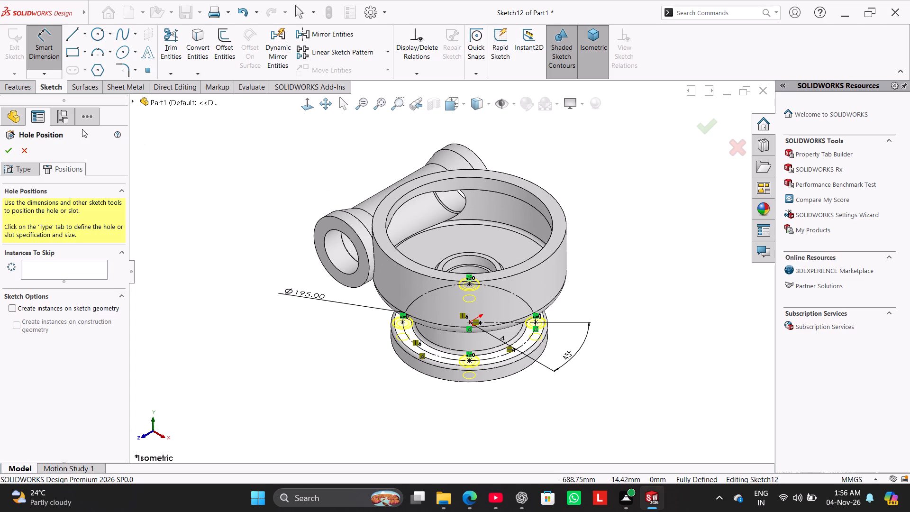
{"action": "left_click", "coordinate": [11, 149]}
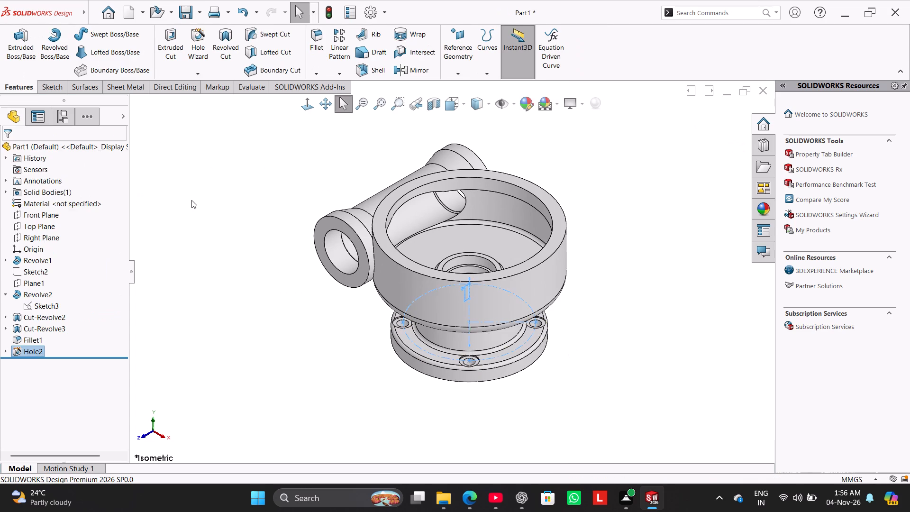
{"action": "left_click", "coordinate": [192, 200]}
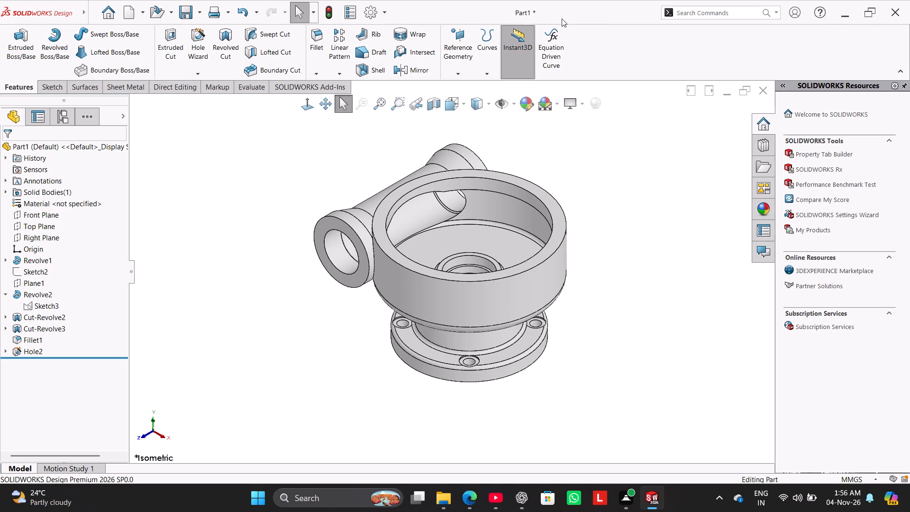
Start another Hole Wizard feature on the part.
{"action": "left_click", "coordinate": [195, 37]}
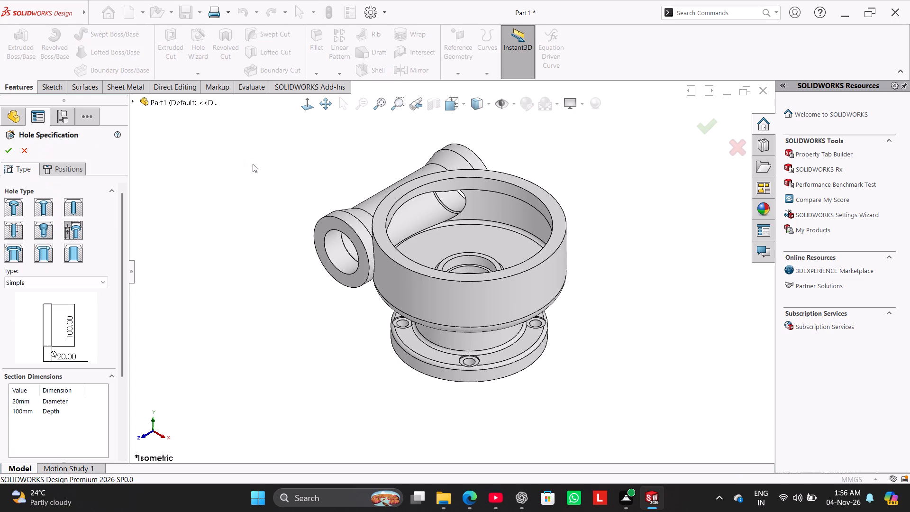
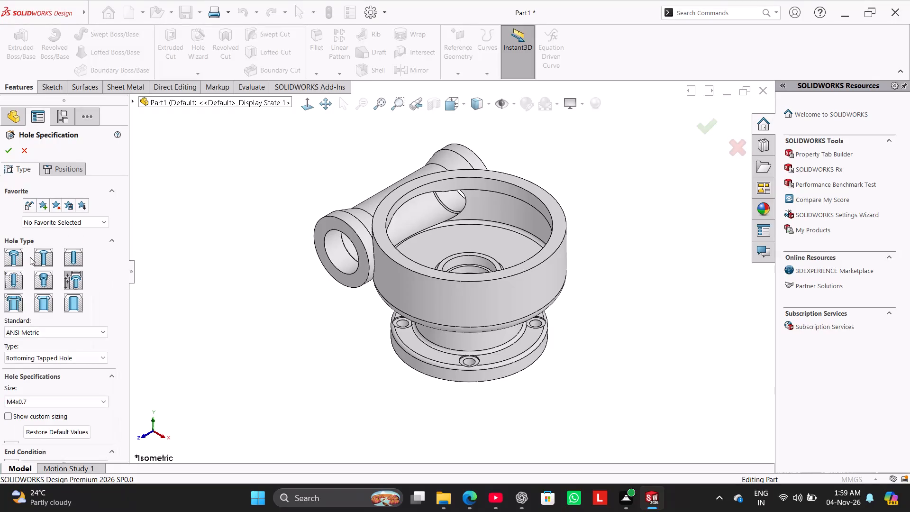
Set the bottoming tapped hole to the DIN standard with size M10.
{"action": "left_click", "coordinate": [35, 329]}
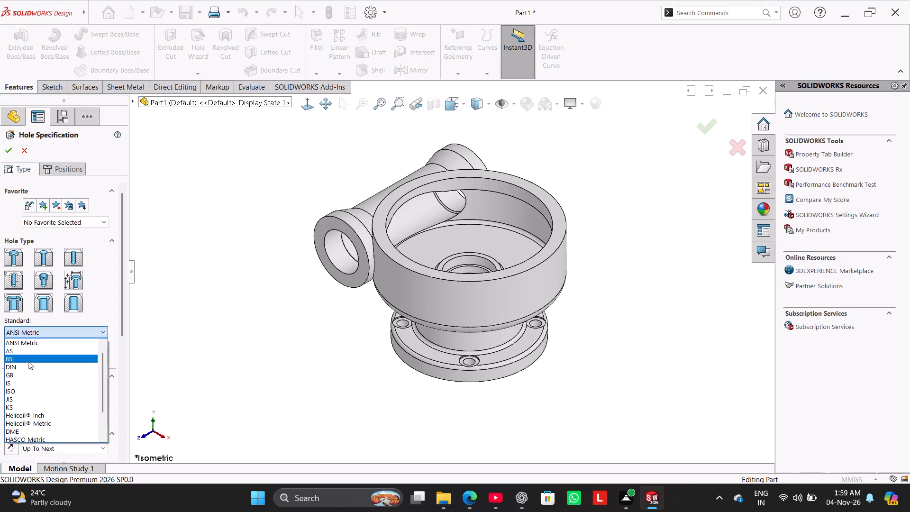
{"action": "left_click", "coordinate": [28, 364]}
{"action": "left_click", "coordinate": [29, 405]}
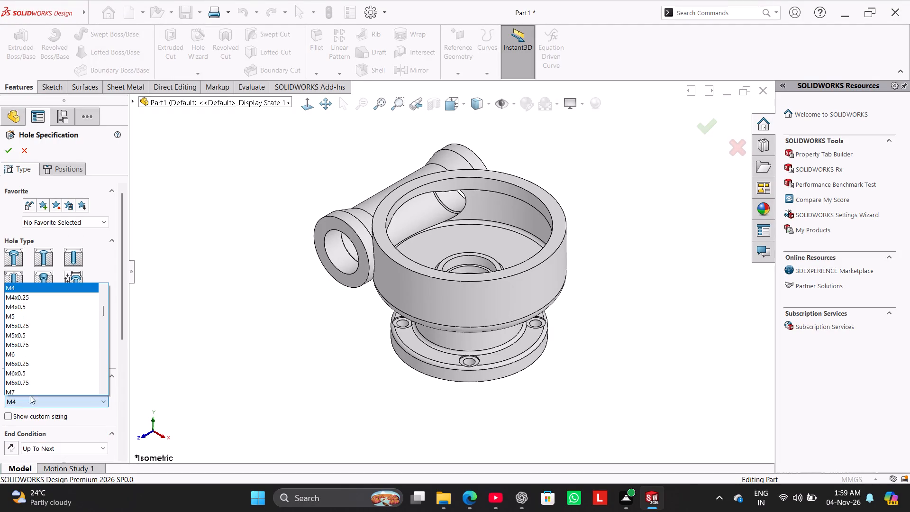
{"action": "scroll", "coordinate": [31, 364], "scroll_direction": "down", "scroll_amount": 1}
{"action": "left_click", "coordinate": [32, 364]}
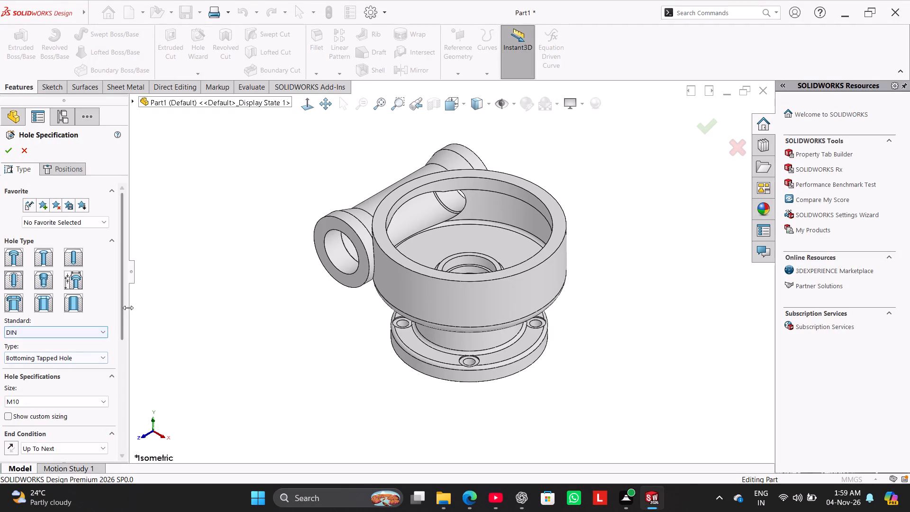
Make the tapped hole blind, 18 mm deep with a 15 mm thread depth, and turn off the near side countersink.
{"action": "left_click_drag", "start_coordinate": [126, 303], "coordinate": [111, 372]}
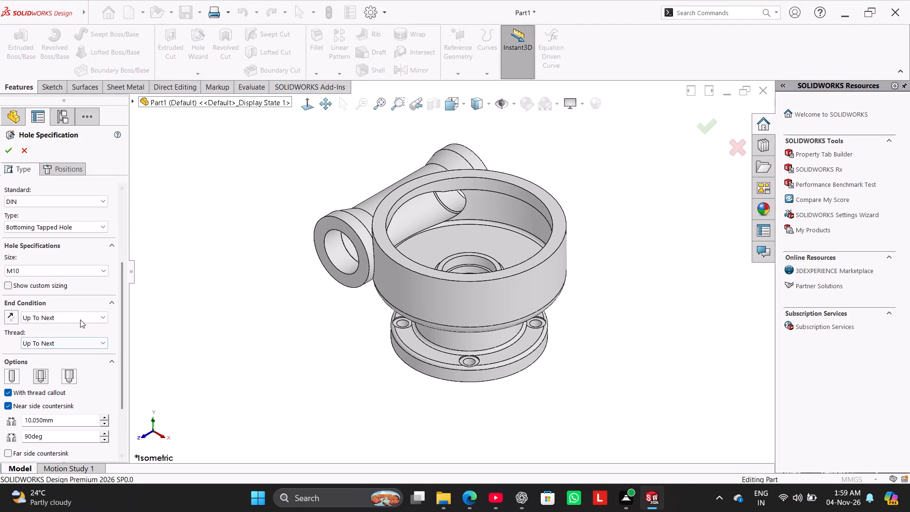
{"action": "left_click", "coordinate": [79, 317]}
{"action": "left_click", "coordinate": [77, 328]}
{"action": "double_click", "coordinate": [70, 331]}
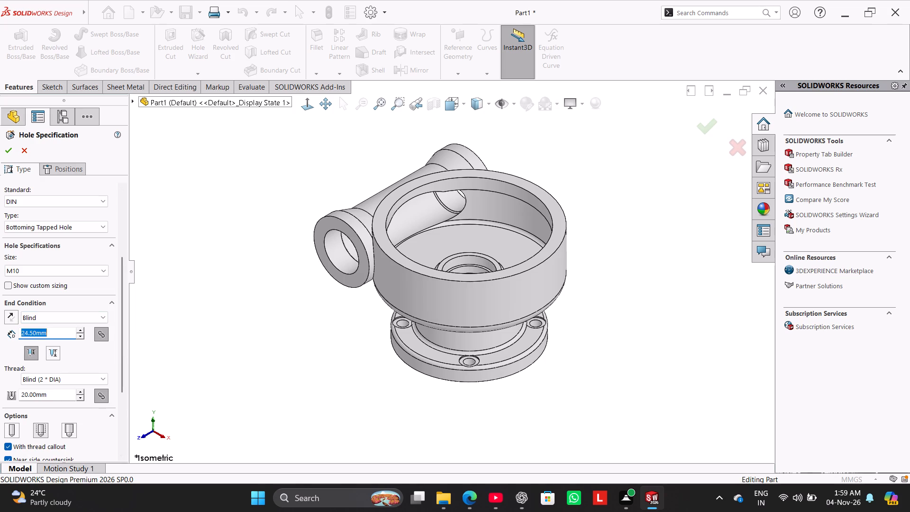
{"action": "type", "text": "18"}
{"action": "double_click", "coordinate": [50, 396]}
{"action": "type", "text": "15"}
{"action": "key", "text": "Return"}
{"action": "left_click_drag", "start_coordinate": [121, 357], "coordinate": [106, 413]}
{"action": "left_click", "coordinate": [69, 359]}
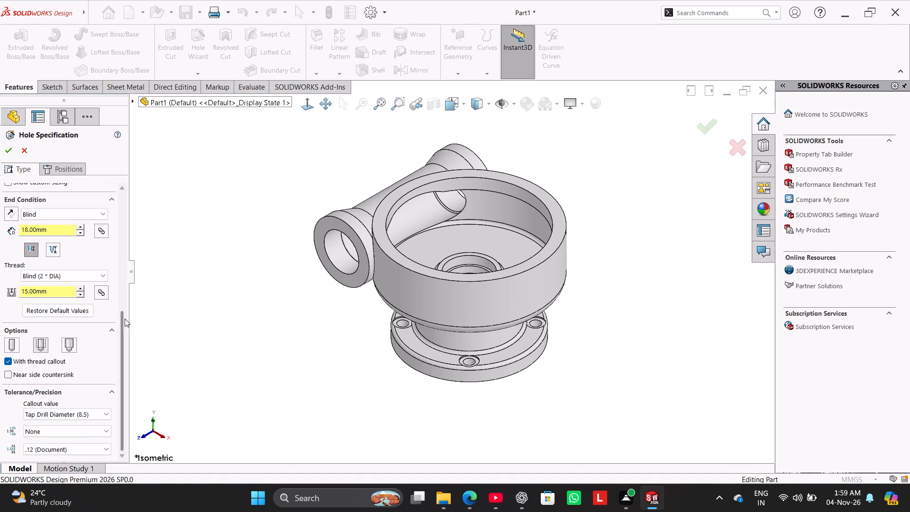
{"action": "left_click_drag", "start_coordinate": [125, 319], "coordinate": [128, 163]}
Start positioning the holes on the bowl's top rim face and sketch an origin-centred circle about 262.5 mm in diameter.
{"action": "left_click", "coordinate": [72, 167]}
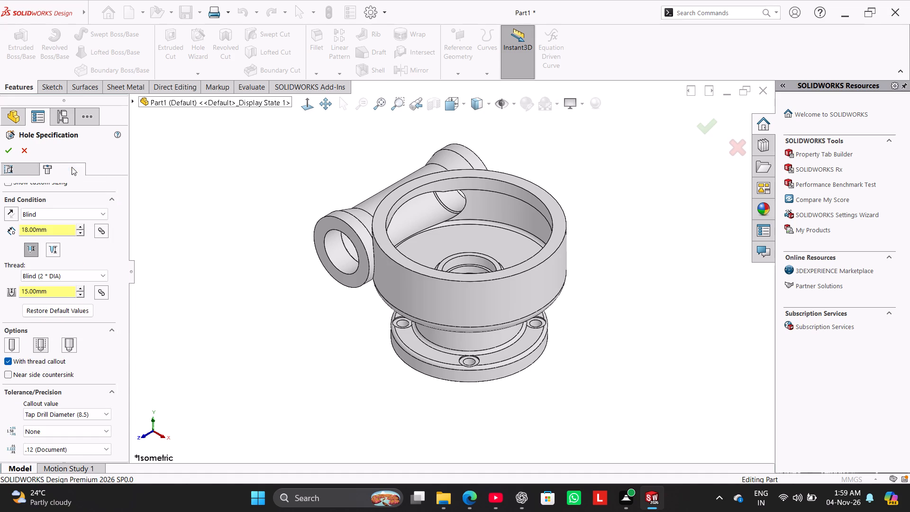
{"action": "left_click", "coordinate": [378, 212]}
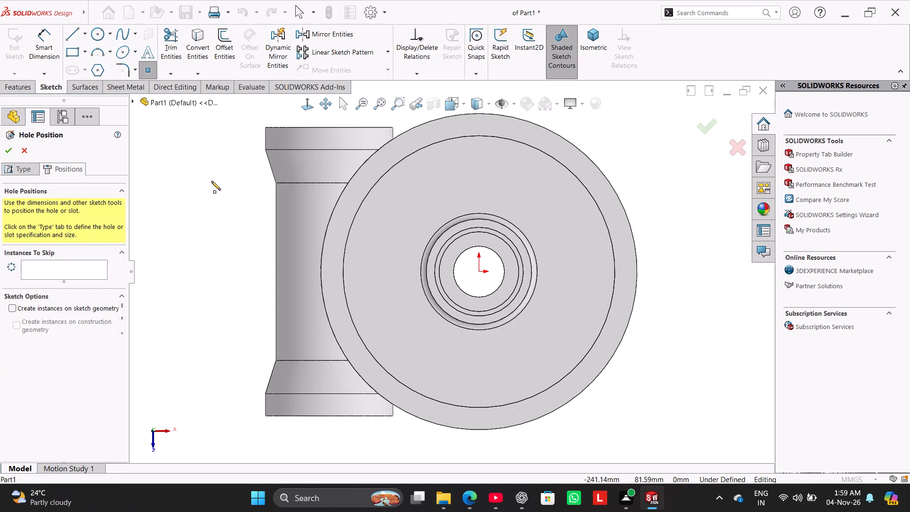
{"action": "left_click", "coordinate": [97, 35]}
{"action": "left_click", "coordinate": [476, 271]}
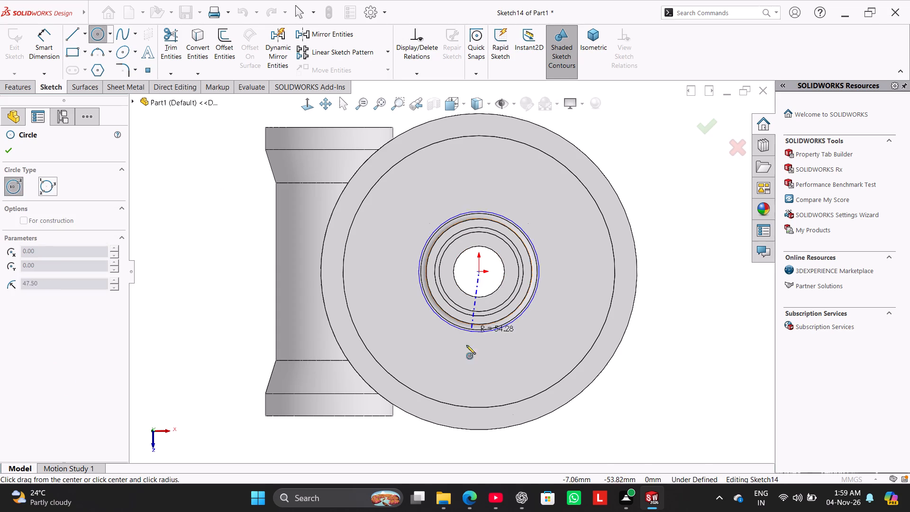
{"action": "left_click", "coordinate": [440, 412]}
Dimension the rim circle's diameter as 264 mm.
{"action": "left_click", "coordinate": [51, 39]}
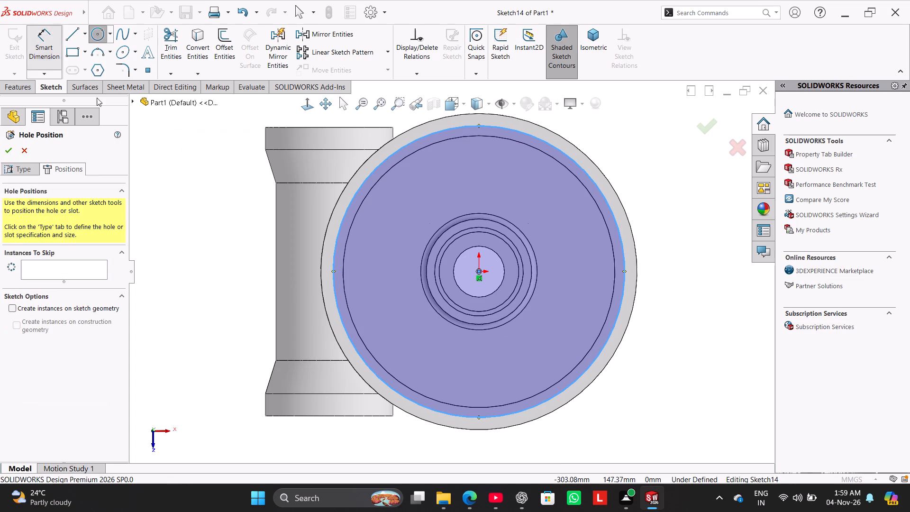
{"action": "left_click_drag", "start_coordinate": [334, 249], "coordinate": [328, 248]}
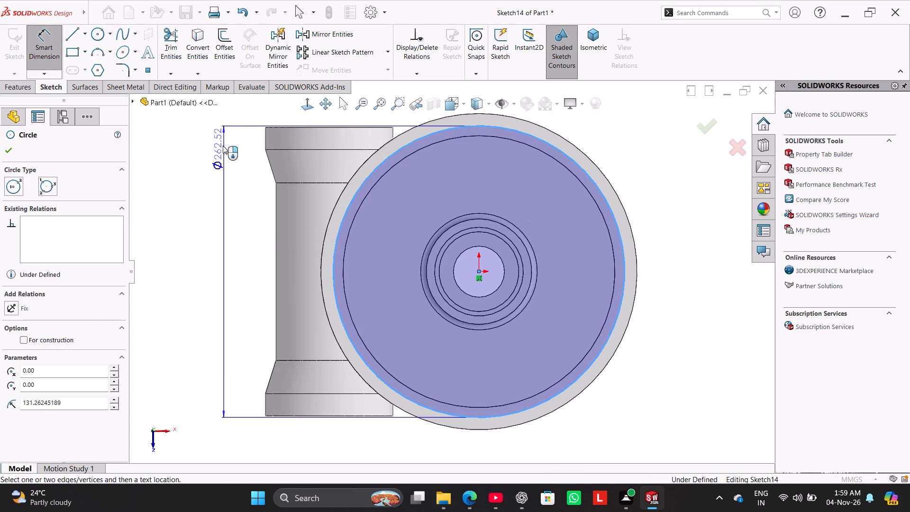
{"action": "left_click", "coordinate": [265, 435]}
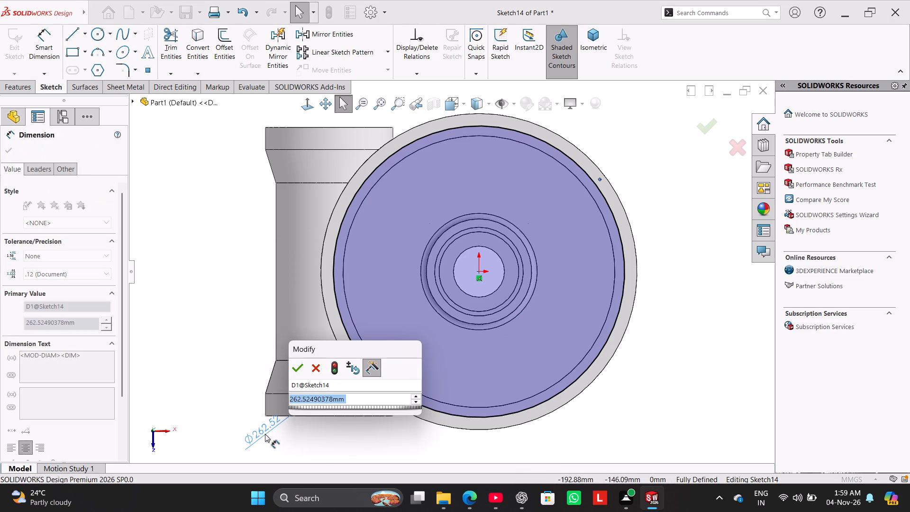
{"action": "type", "text": "26"}
{"action": "key", "text": "4"}
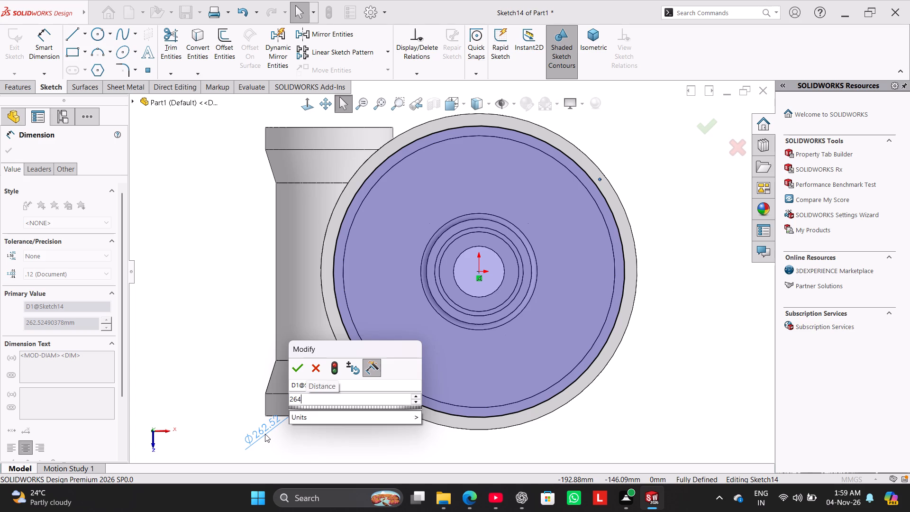
{"action": "key", "text": "Return"}
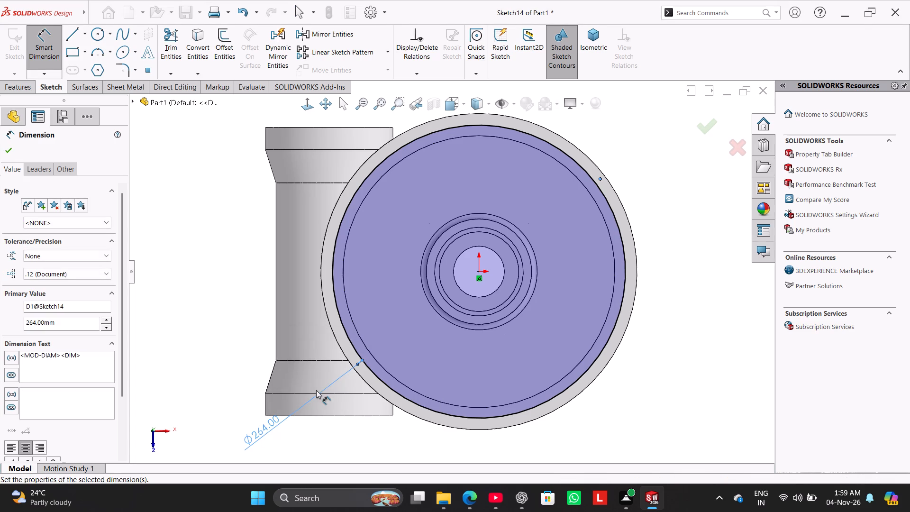
{"action": "right_click", "coordinate": [235, 302]}
{"action": "left_click", "coordinate": [256, 333]}
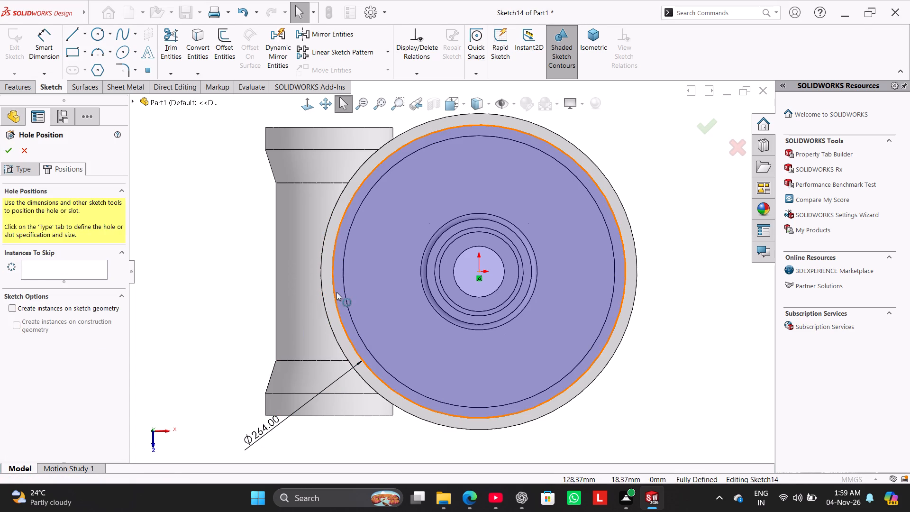
Convert the 264 mm circle to construction geometry.
{"action": "right_click", "coordinate": [336, 292]}
{"action": "left_click", "coordinate": [356, 288]}
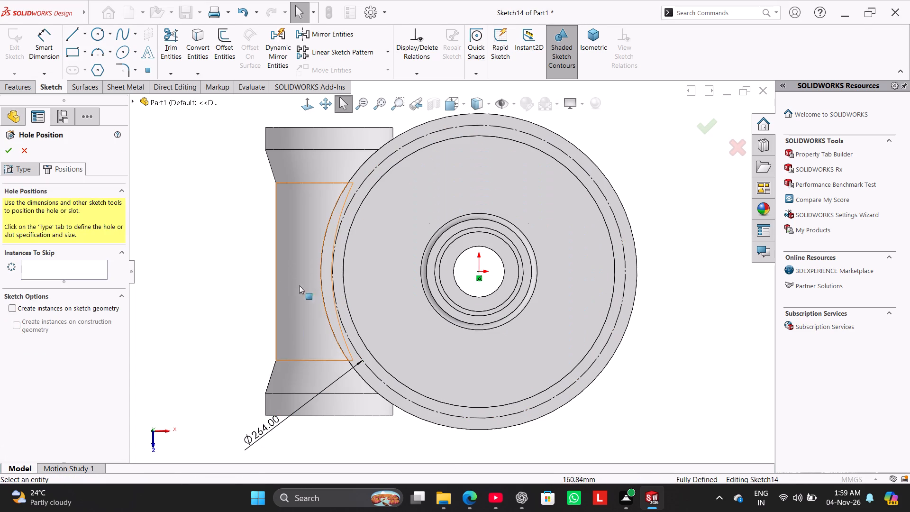
{"action": "left_click", "coordinate": [231, 251]}
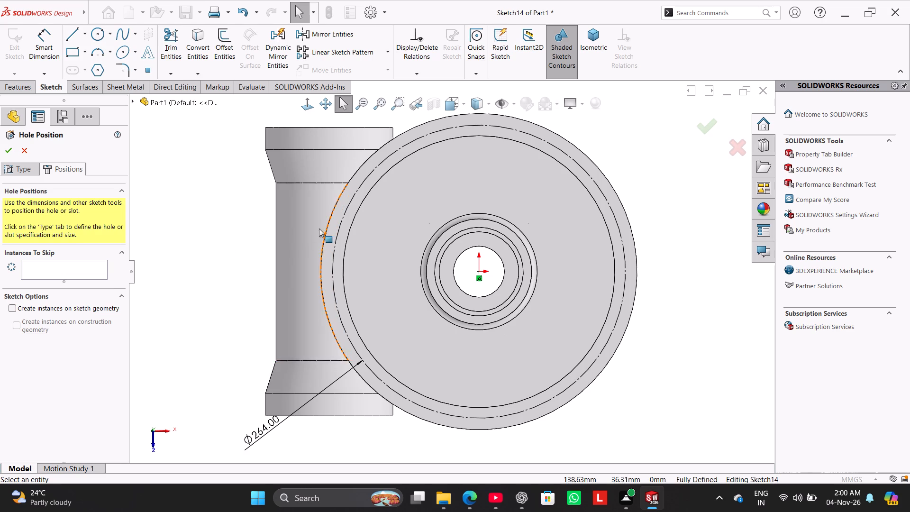
Place one hole point on the 264 mm construction circle, horizontally level with the origin on the side opposite the tube.
{"action": "left_click", "coordinate": [152, 73]}
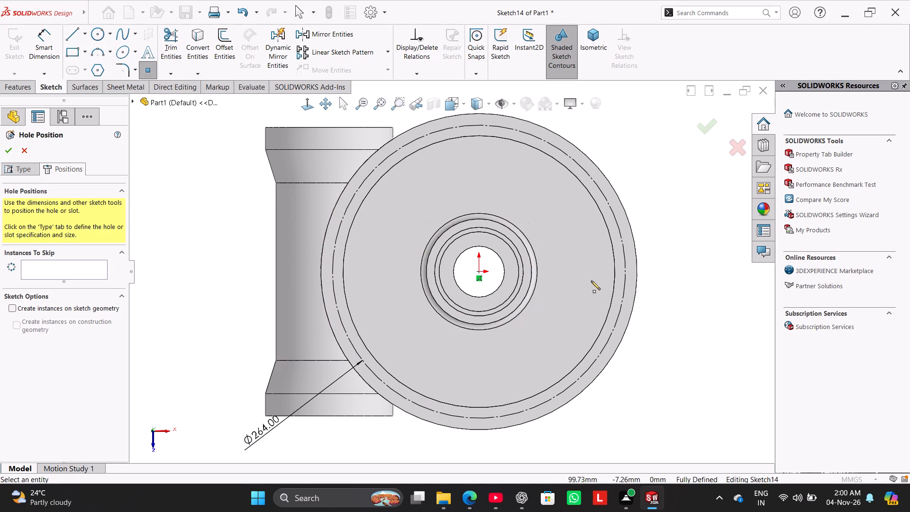
{"action": "left_click", "coordinate": [625, 270]}
Circular-pattern the hole point about the origin as 5 equally spaced instances over 360°, and finish the M10 tapped hole feature.
{"action": "left_click", "coordinate": [385, 54]}
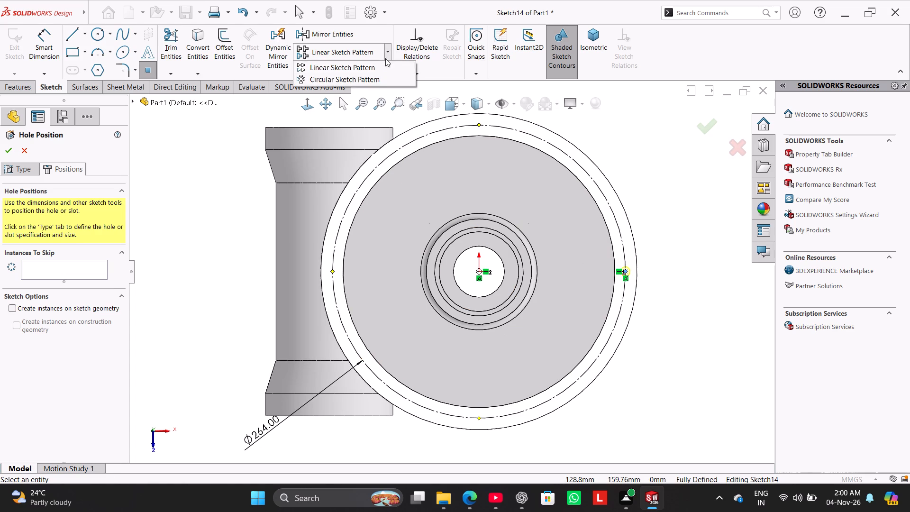
{"action": "left_click", "coordinate": [386, 77]}
{"action": "left_click", "coordinate": [479, 272]}
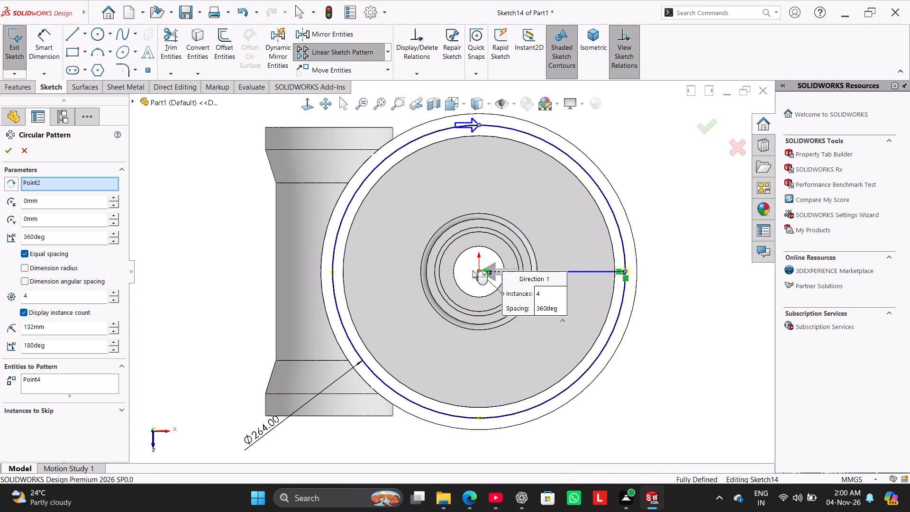
{"action": "double_click", "coordinate": [65, 297]}
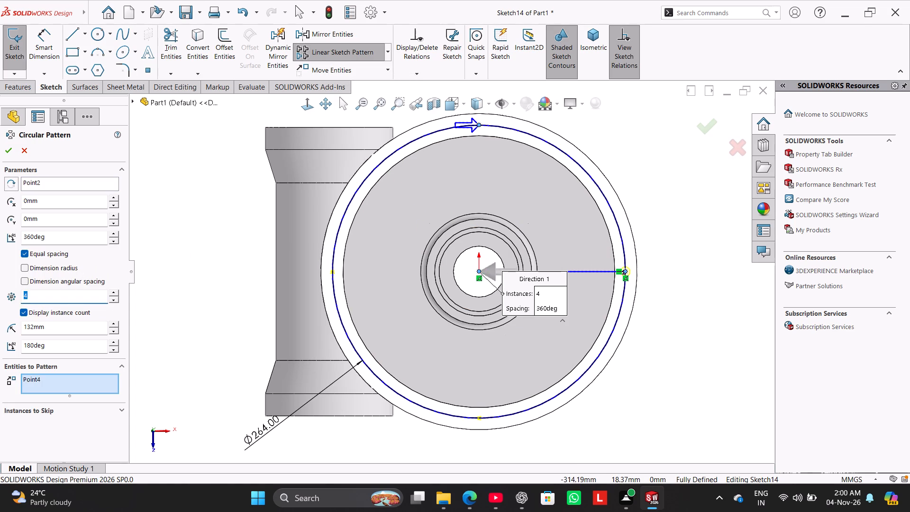
{"action": "key", "text": "5"}
{"action": "key", "text": "Return"}
{"action": "left_click", "coordinate": [4, 155]}
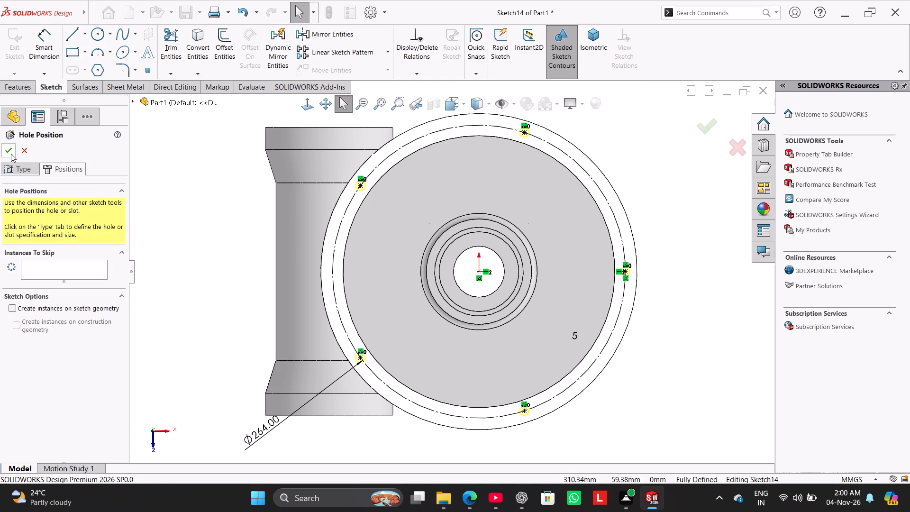
{"action": "left_click", "coordinate": [11, 154]}
{"action": "left_click", "coordinate": [181, 240]}
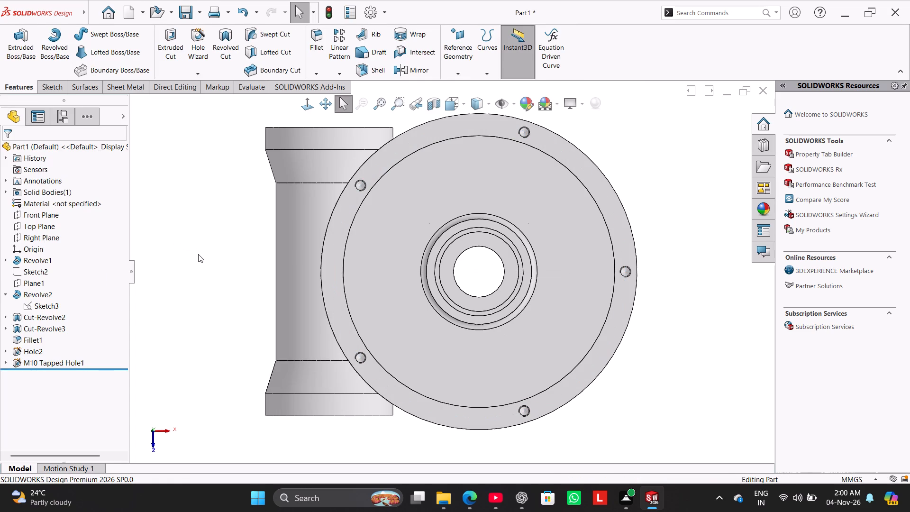
Examine the tapped rim holes, the bowl interior and the side tube from several angles.
{"action": "middle_click_drag", "start_coordinate": [198, 254], "coordinate": [173, 225]}
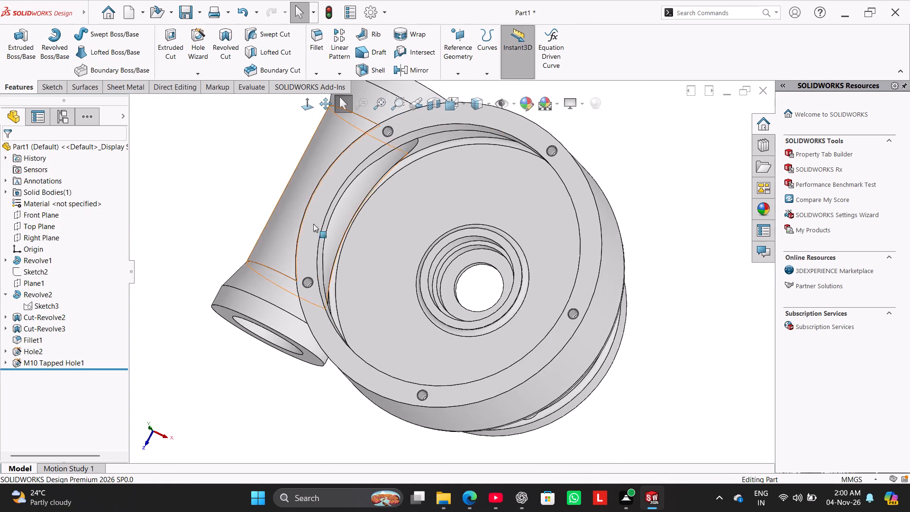
{"action": "scroll", "coordinate": [399, 165], "scroll_direction": "down", "scroll_amount": 4}
{"action": "middle_click_drag", "start_coordinate": [439, 178], "coordinate": [446, 155]}
{"action": "scroll", "coordinate": [298, 273], "scroll_direction": "up", "scroll_amount": 2}
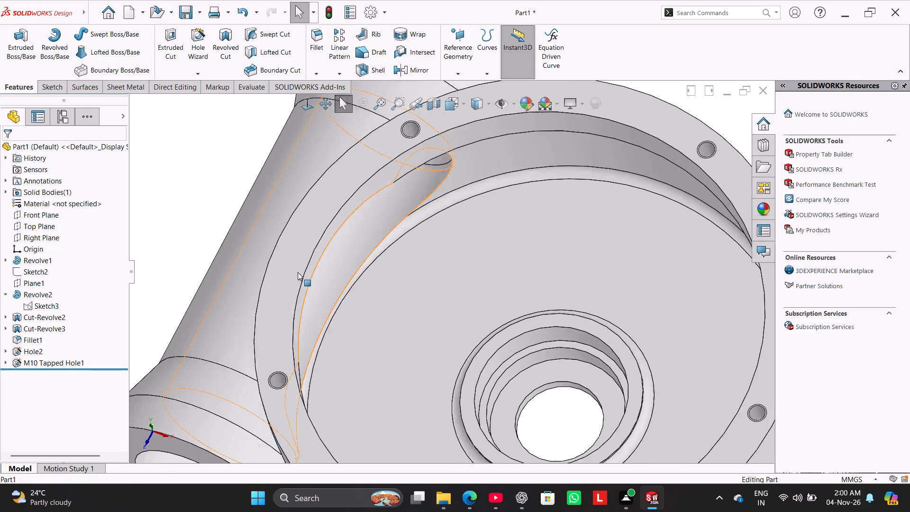
{"action": "scroll", "coordinate": [298, 272], "scroll_direction": "up", "scroll_amount": 4}
{"action": "right_click_drag", "start_coordinate": [281, 256], "coordinate": [366, 188]}
{"action": "middle_click_drag", "start_coordinate": [249, 295], "coordinate": [278, 321]}
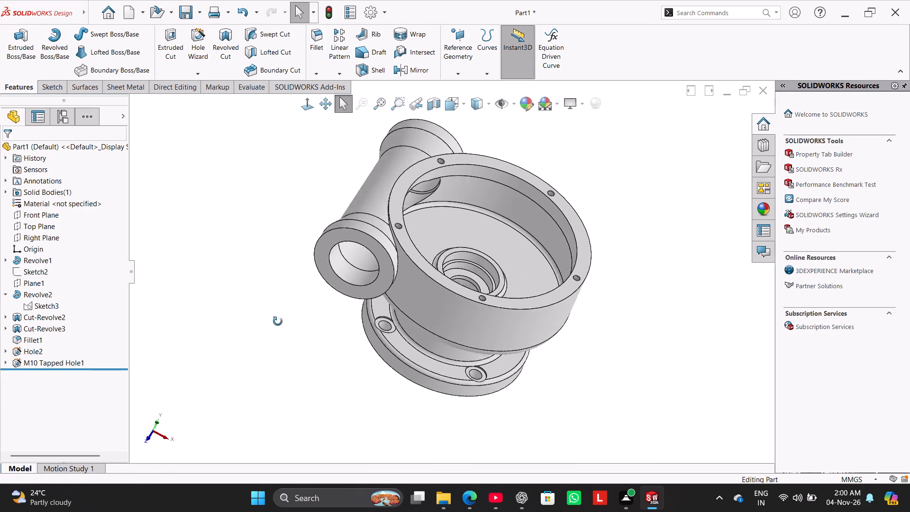
{"action": "middle_click_drag", "start_coordinate": [278, 321], "coordinate": [234, 223]}
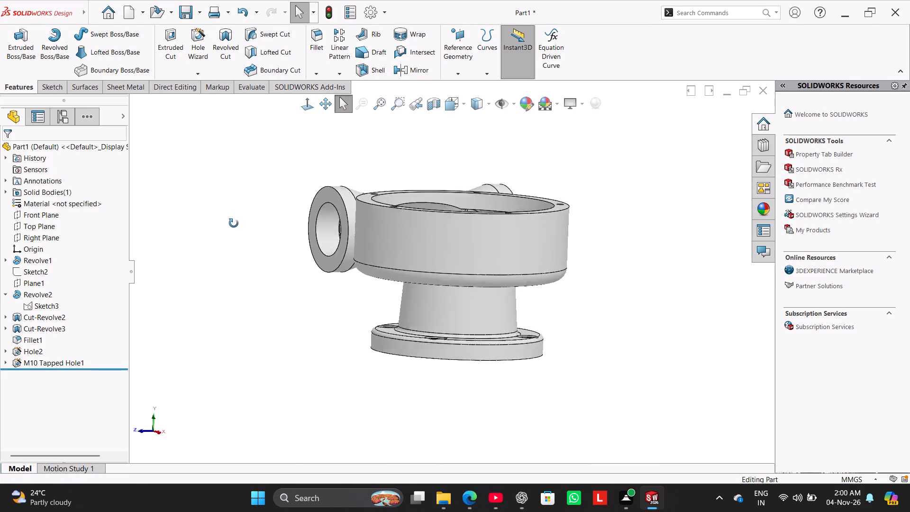
{"action": "middle_click_drag", "start_coordinate": [234, 223], "coordinate": [275, 335]}
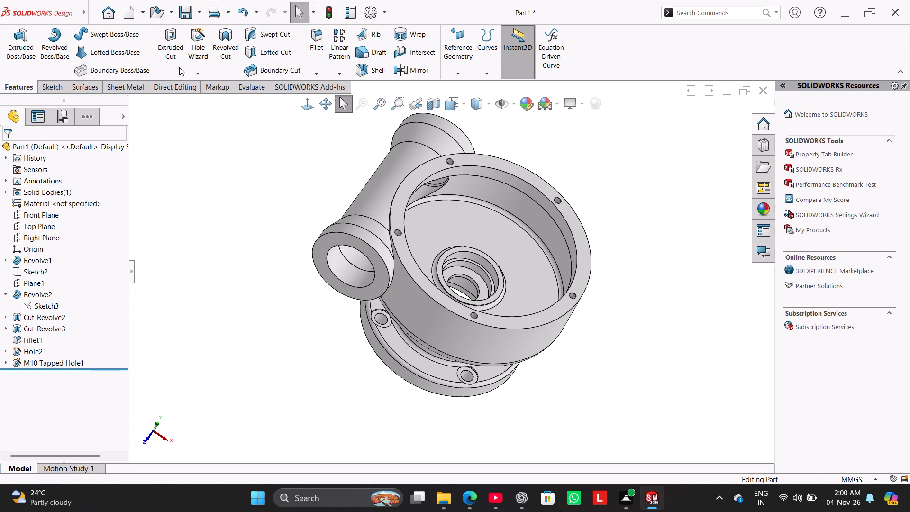
Start another Hole Wizard M10 bottoming tapped hole, blind, with a 22 mm hole depth and an 18 mm thread depth.
{"action": "left_click", "coordinate": [193, 49]}
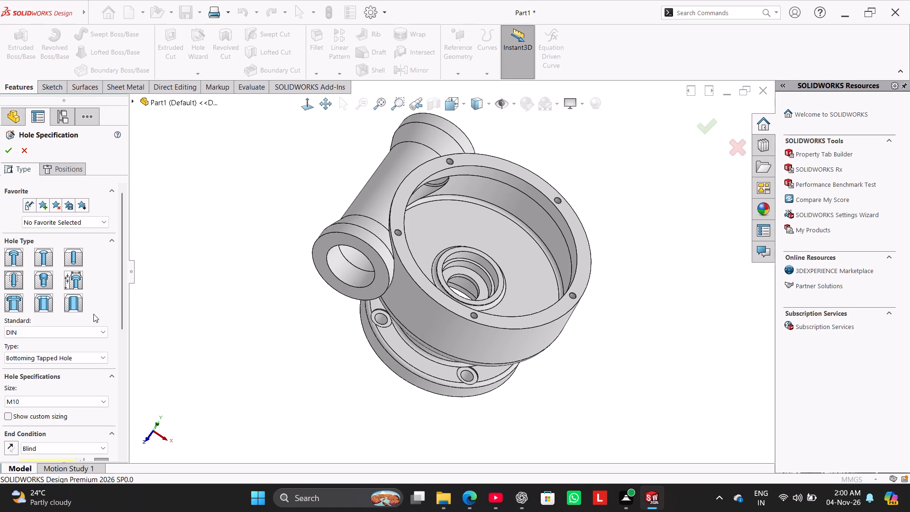
{"action": "left_click_drag", "start_coordinate": [122, 290], "coordinate": [123, 346]}
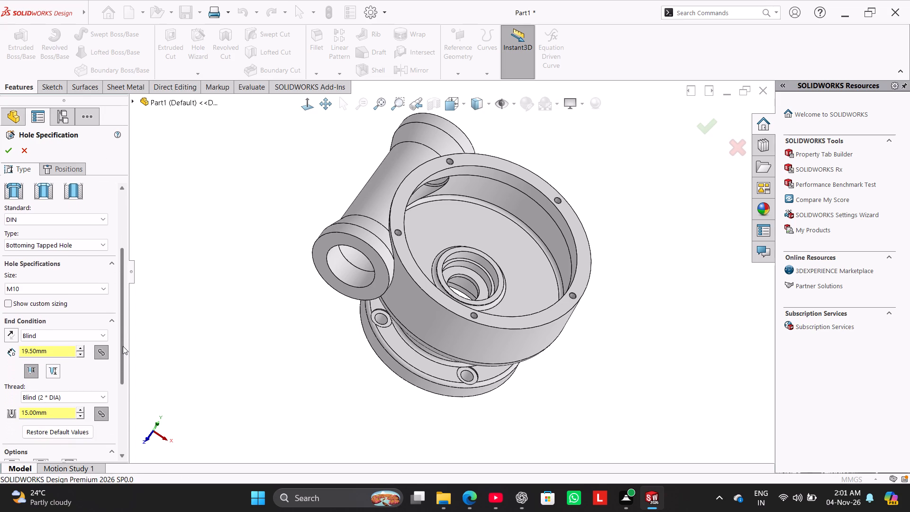
{"action": "left_click_drag", "start_coordinate": [123, 346], "coordinate": [123, 371]}
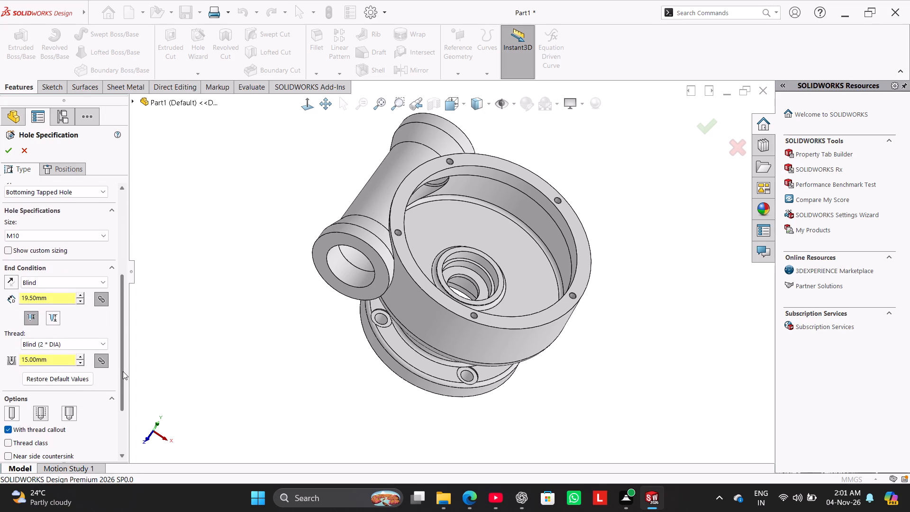
{"action": "left_click_drag", "start_coordinate": [123, 371], "coordinate": [113, 371]}
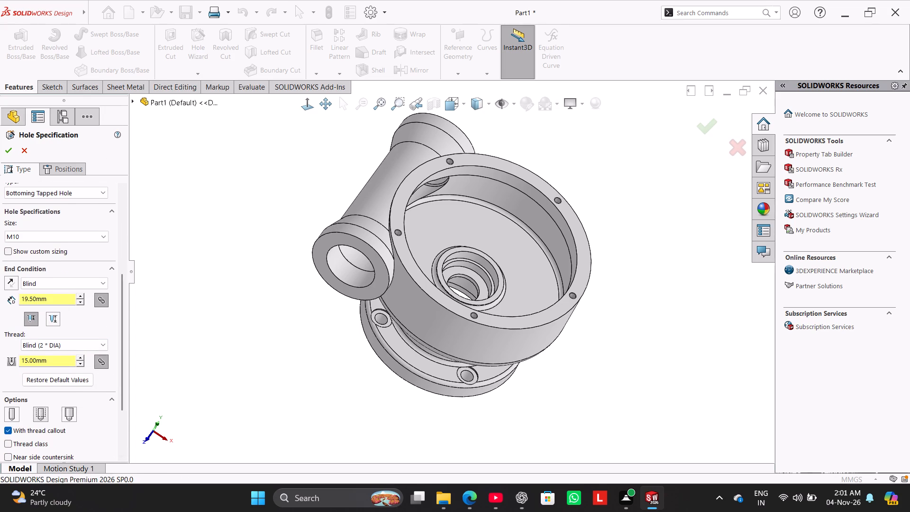
{"action": "double_click", "coordinate": [57, 301]}
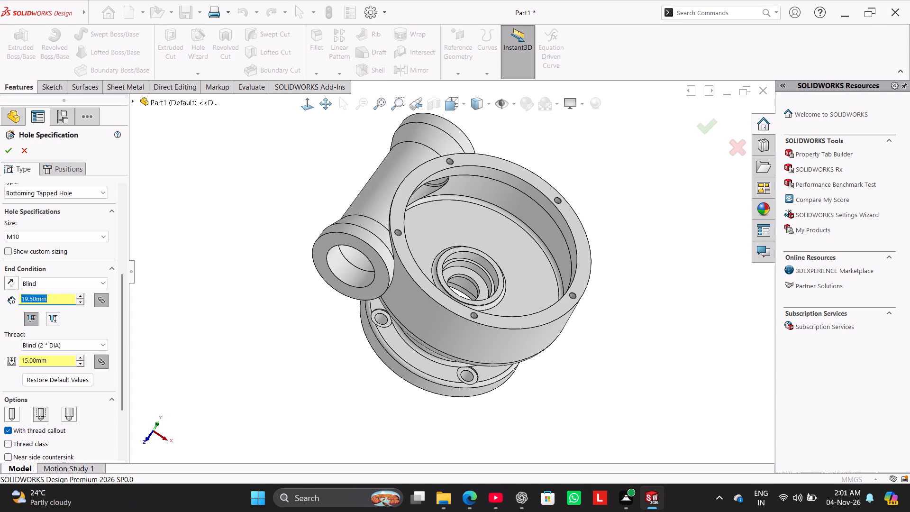
{"action": "type", "text": "22"}
{"action": "key", "text": "Return"}
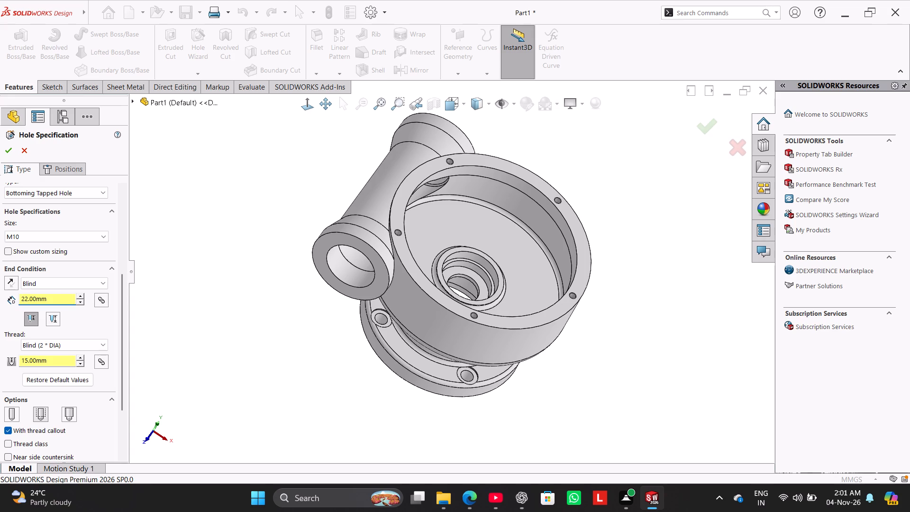
{"action": "double_click", "coordinate": [53, 360]}
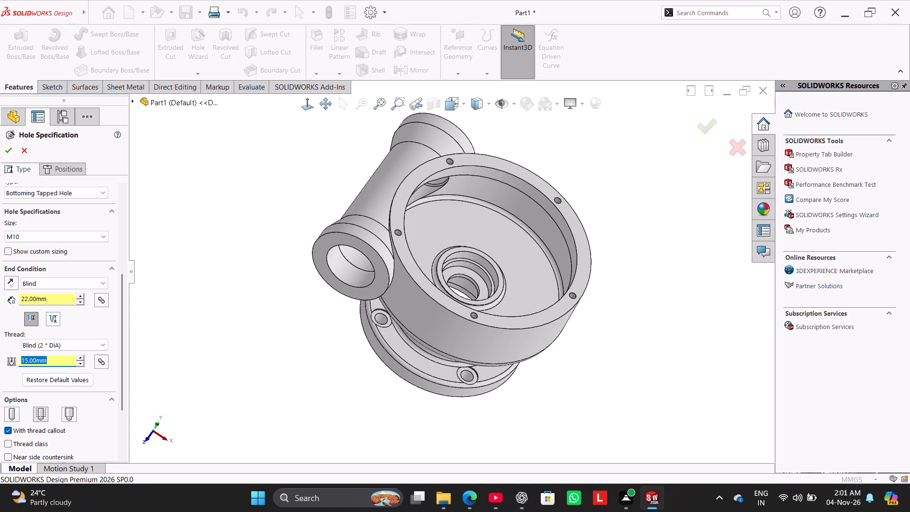
{"action": "type", "text": "18"}
{"action": "key", "text": "Return"}
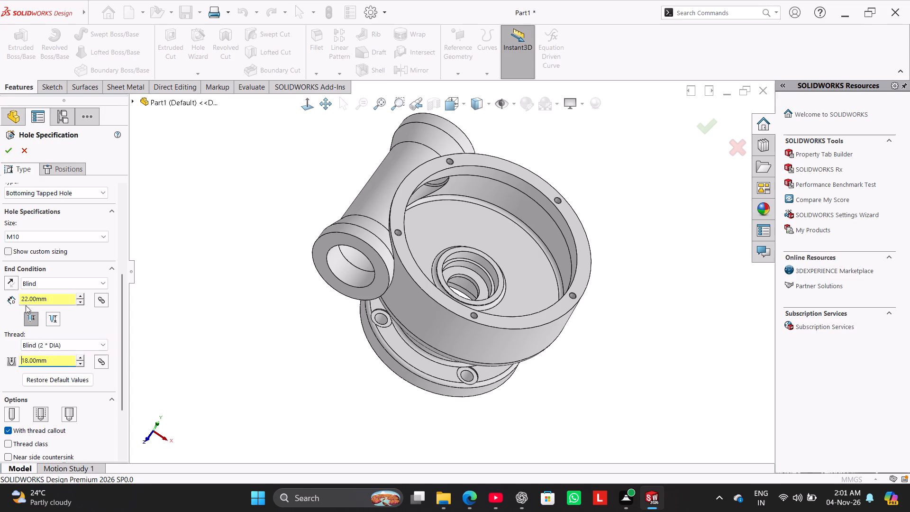
Review the custom sizing, thread callout and tolerance options in the tapped hole specification.
{"action": "left_click", "coordinate": [8, 253]}
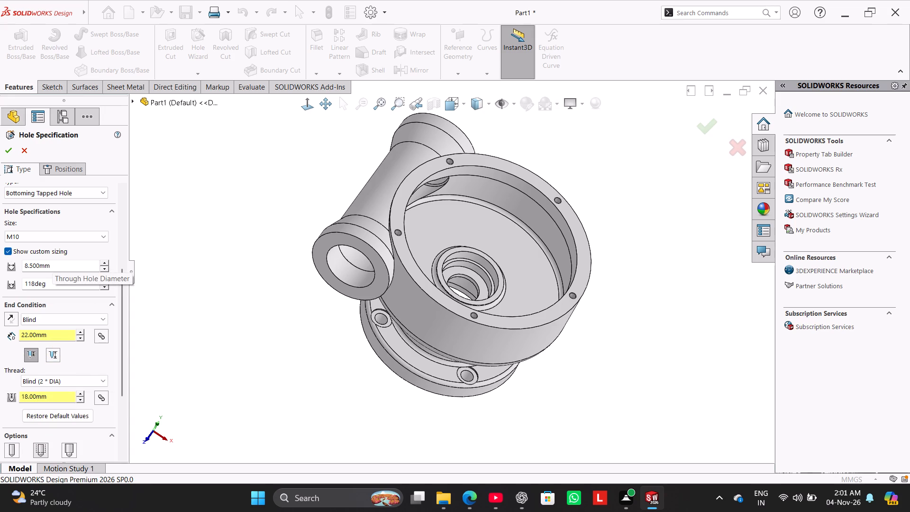
{"action": "left_click", "coordinate": [8, 249]}
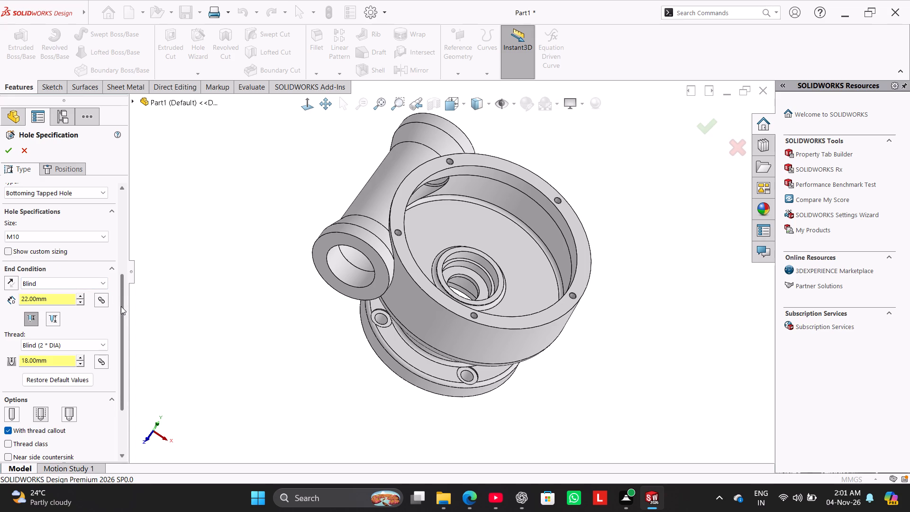
{"action": "left_click_drag", "start_coordinate": [121, 306], "coordinate": [121, 315]}
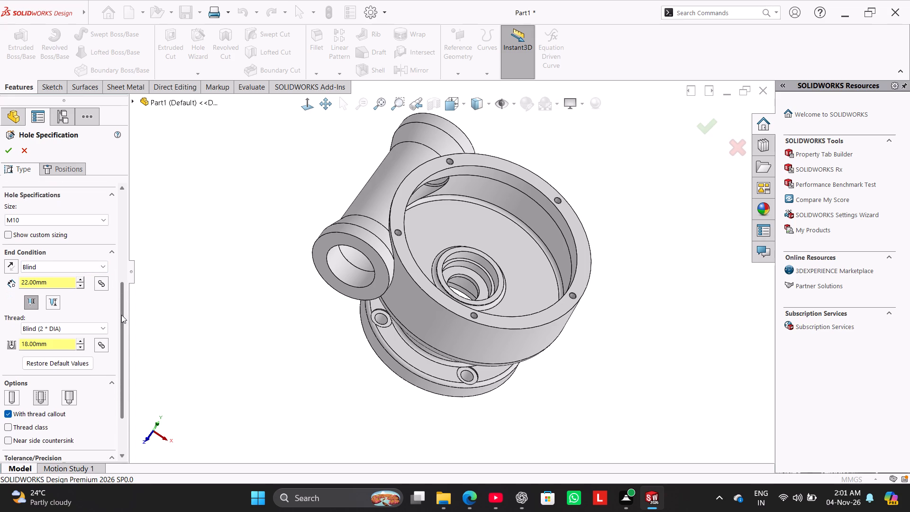
{"action": "left_click_drag", "start_coordinate": [121, 315], "coordinate": [116, 313]}
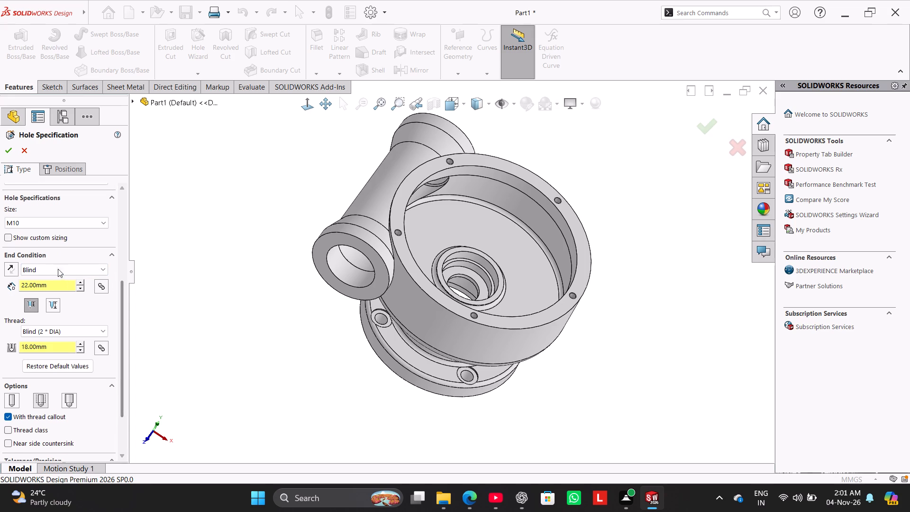
{"action": "left_click", "coordinate": [9, 236]}
{"action": "left_click", "coordinate": [9, 236]}
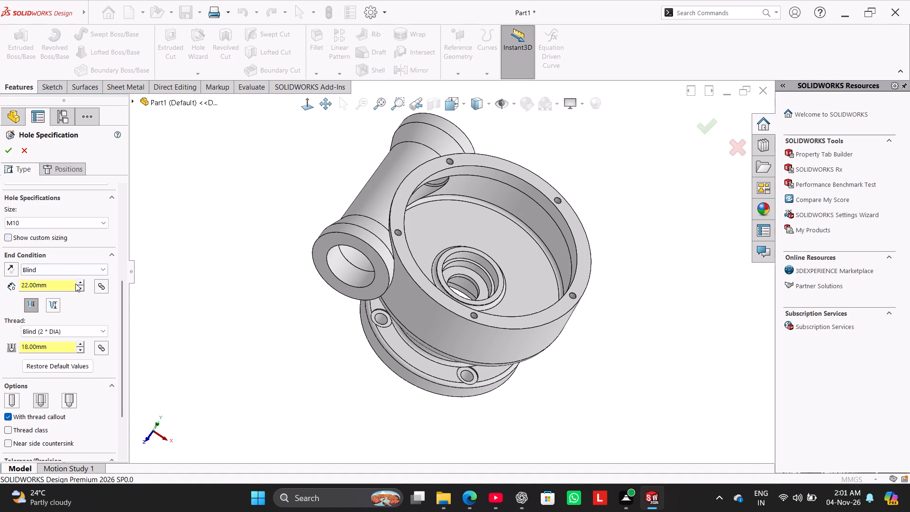
{"action": "left_click_drag", "start_coordinate": [119, 311], "coordinate": [118, 331]}
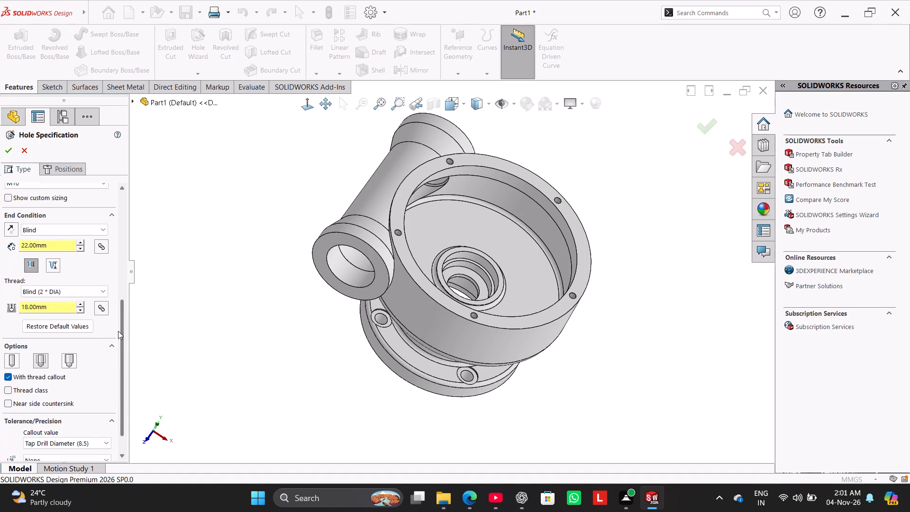
{"action": "left_click_drag", "start_coordinate": [118, 331], "coordinate": [115, 384]}
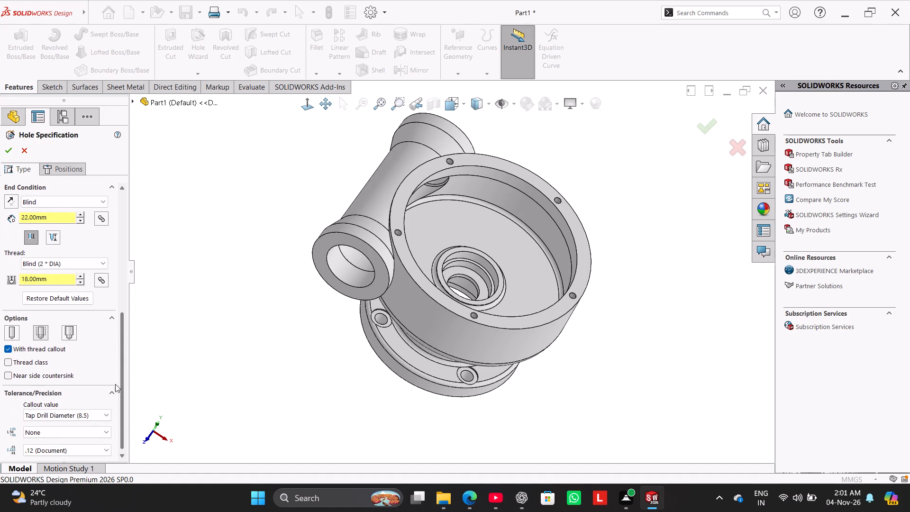
{"action": "left_click_drag", "start_coordinate": [115, 384], "coordinate": [103, 404]}
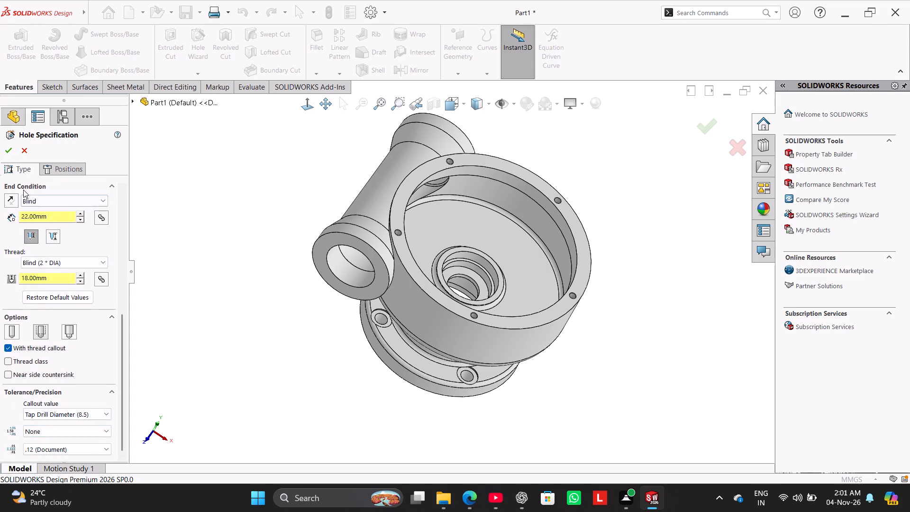
Position the holes on the side tube's front end face and sketch a 92 mm diameter circle concentric with the bore.
{"action": "left_click", "coordinate": [58, 173]}
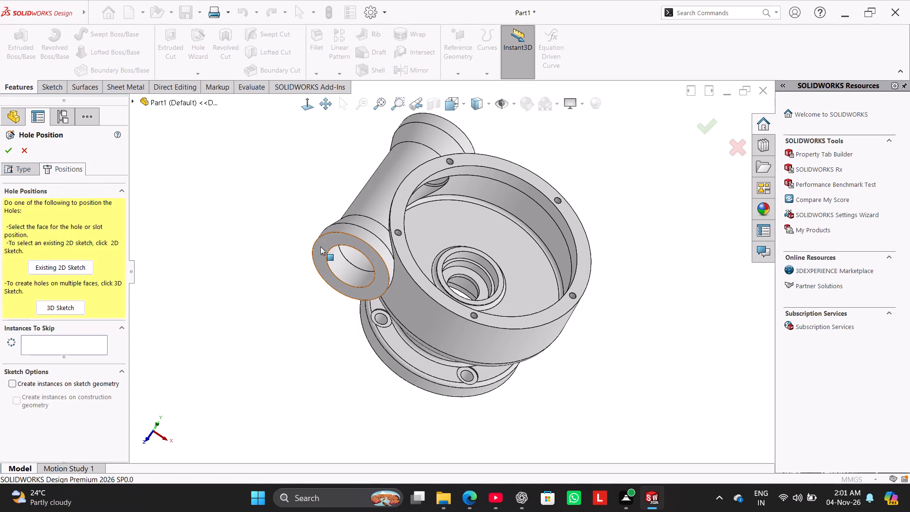
{"action": "left_click", "coordinate": [322, 245]}
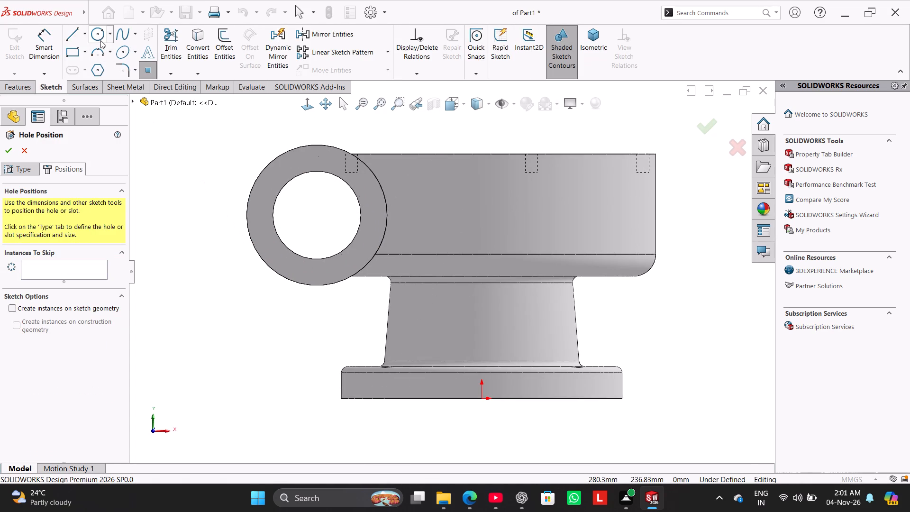
{"action": "left_click", "coordinate": [100, 34]}
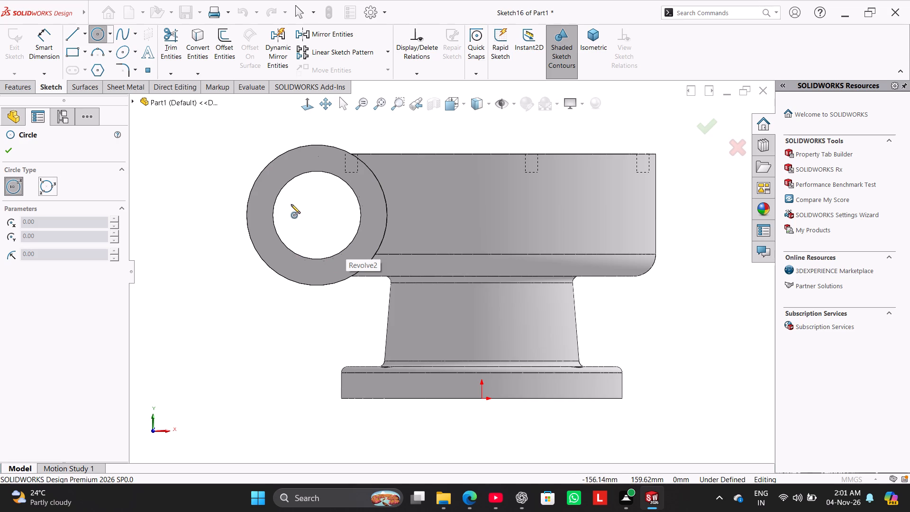
{"action": "left_click", "coordinate": [317, 214]}
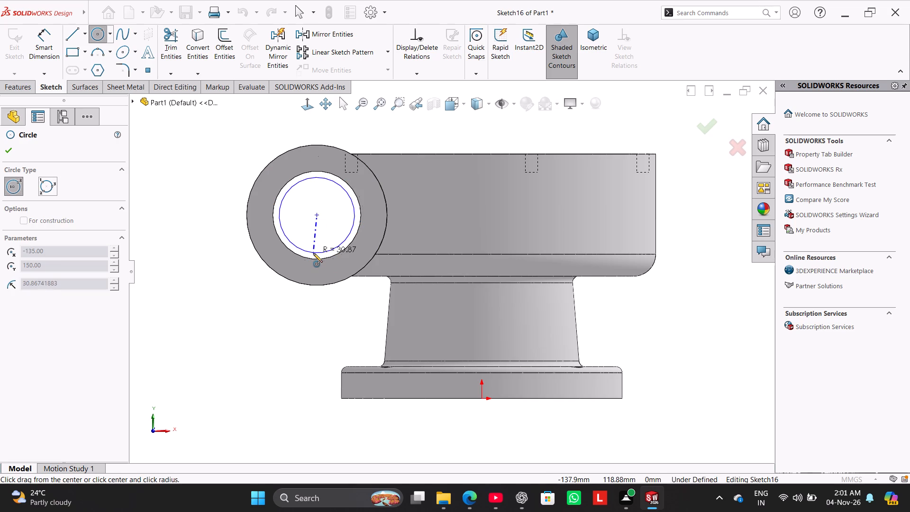
{"action": "left_click", "coordinate": [317, 271]}
{"action": "left_click", "coordinate": [49, 47]}
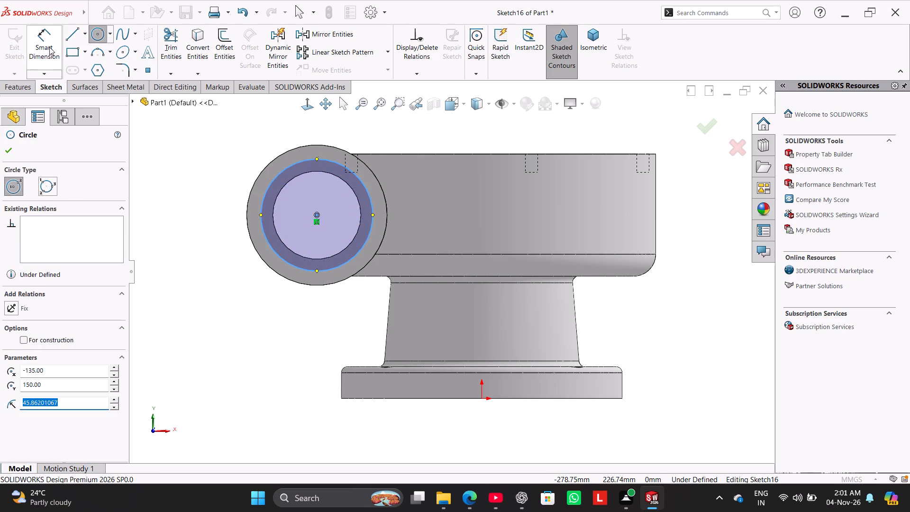
{"action": "left_click", "coordinate": [285, 262]}
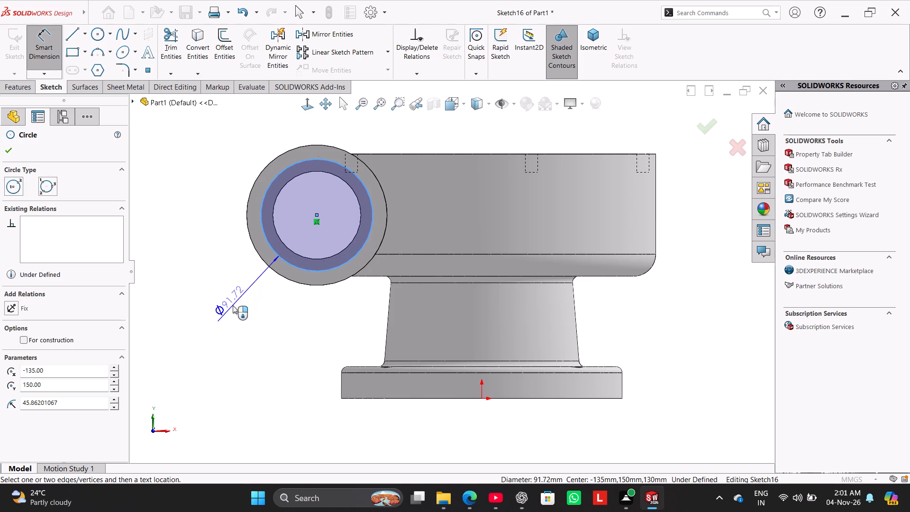
{"action": "left_click", "coordinate": [233, 305]}
{"action": "type", "text": "92"}
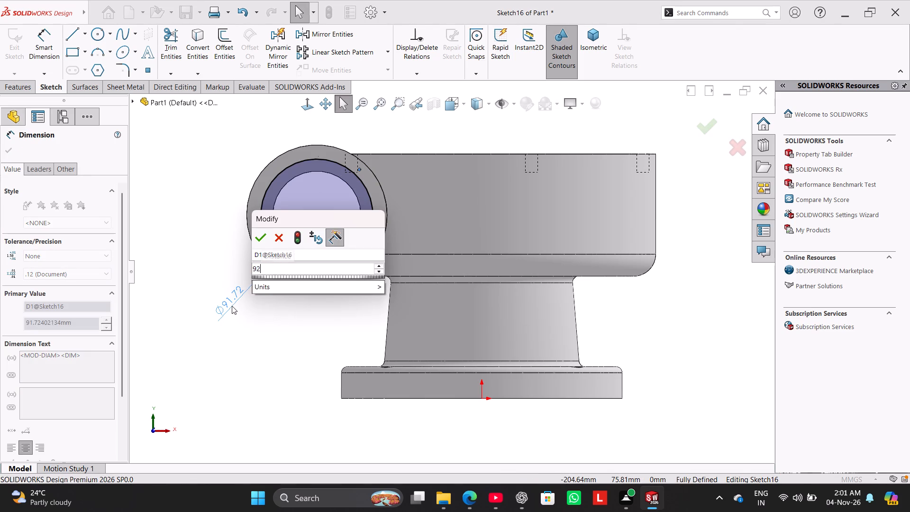
{"action": "key", "text": "Return"}
{"action": "right_click", "coordinate": [196, 226]}
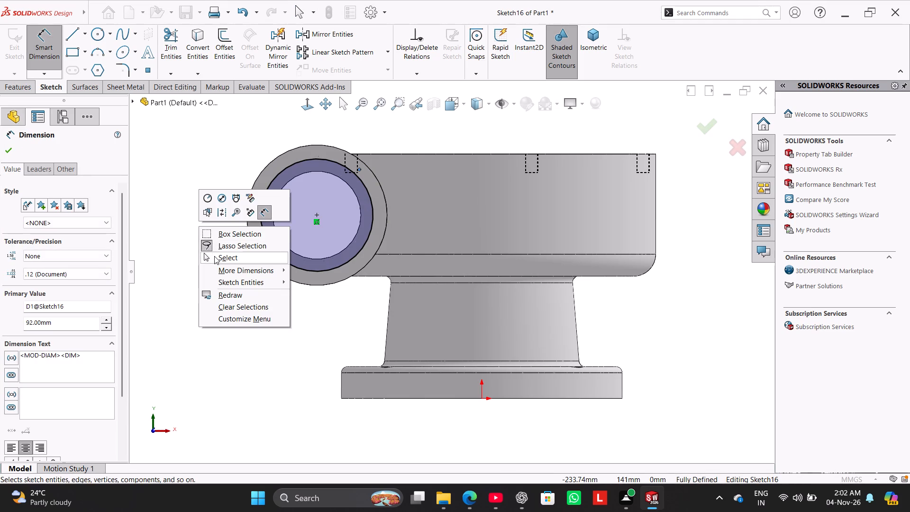
{"action": "left_click_drag", "start_coordinate": [200, 250], "coordinate": [205, 249]}
{"action": "right_click", "coordinate": [218, 247]}
{"action": "left_click", "coordinate": [246, 279]}
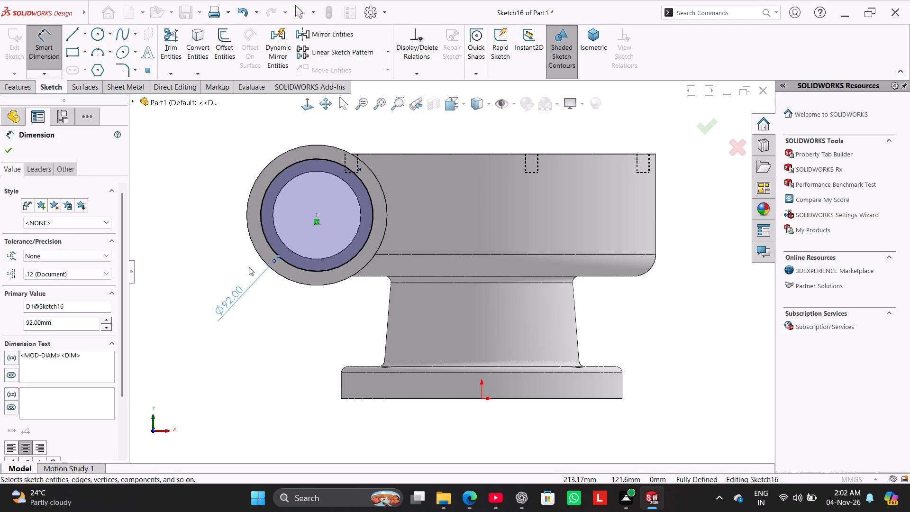
Convert the 92 mm circle to construction geometry.
{"action": "right_click", "coordinate": [261, 227]}
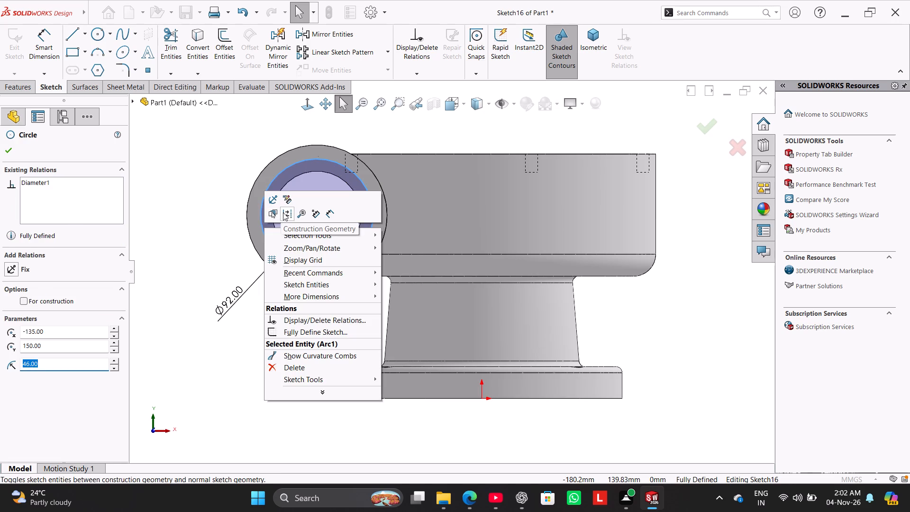
{"action": "left_click", "coordinate": [283, 212]}
{"action": "left_click", "coordinate": [227, 190]}
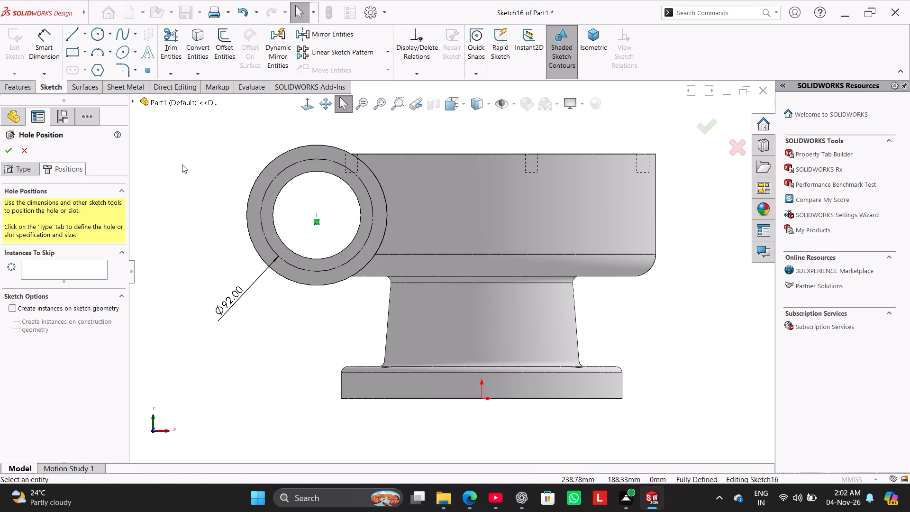
Place one hole point on the upper part of the 92 mm construction circle toward the bowl, about 51° above horizontal.
{"action": "left_click", "coordinate": [150, 75]}
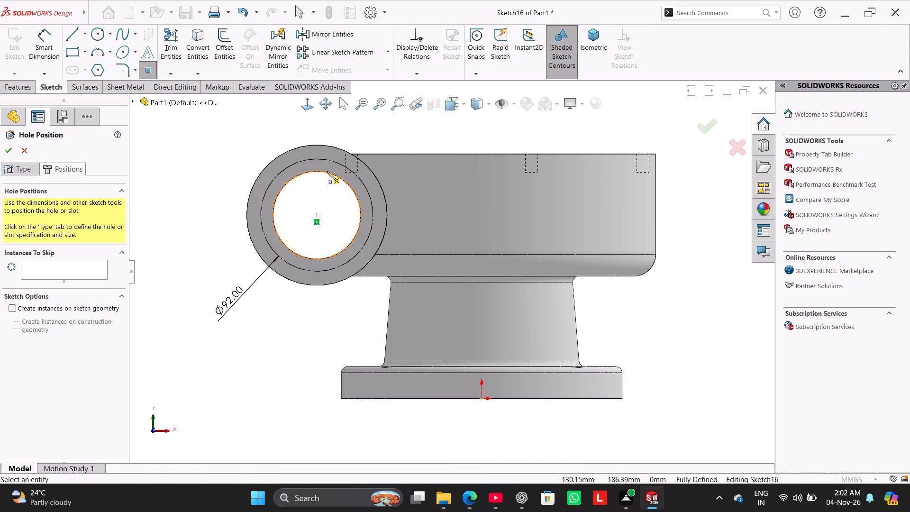
{"action": "left_click", "coordinate": [352, 173]}
{"action": "right_click", "coordinate": [197, 150]}
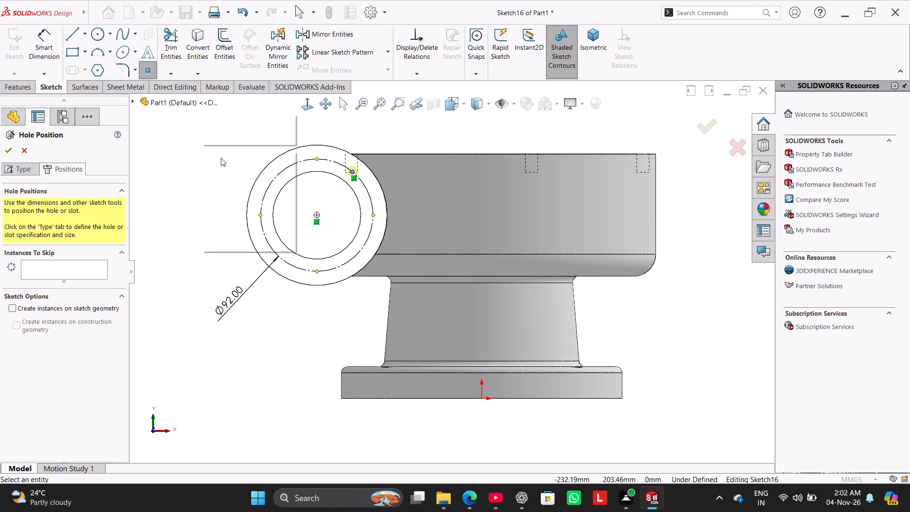
{"action": "left_click", "coordinate": [221, 158]}
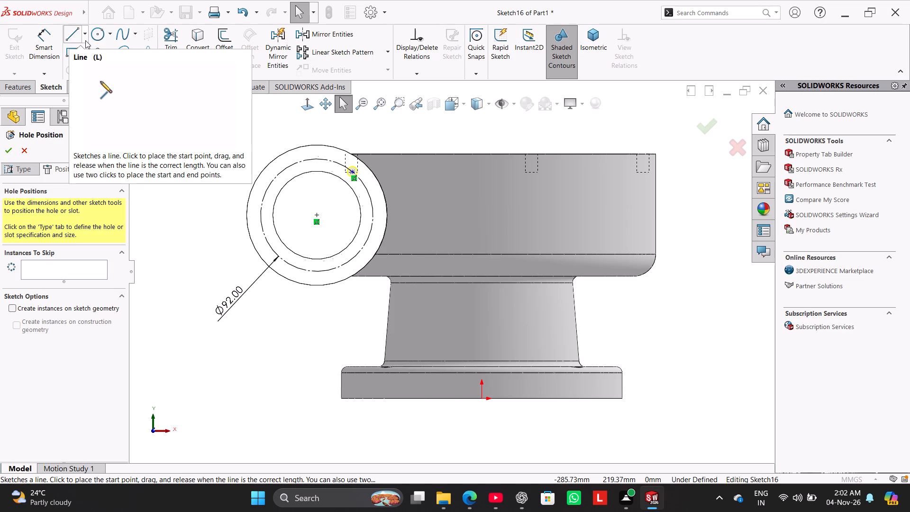
Draw a centerline from the centre of the 92 mm construction circle to the hole point.
{"action": "left_click", "coordinate": [86, 38]}
{"action": "left_click", "coordinate": [87, 59]}
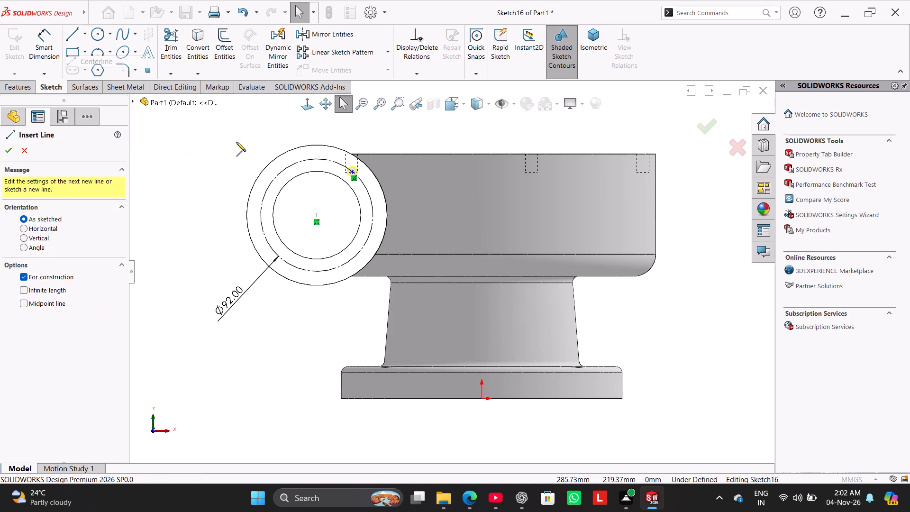
{"action": "left_click", "coordinate": [316, 216]}
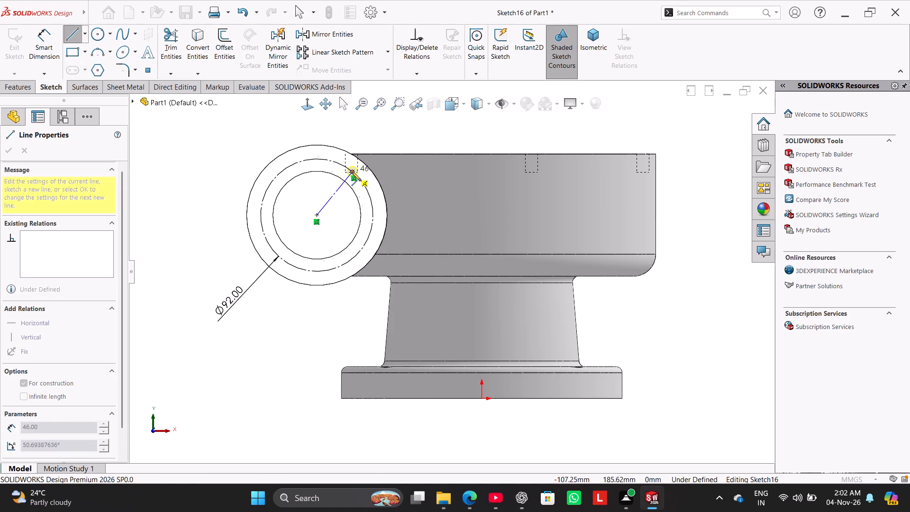
{"action": "left_click", "coordinate": [352, 172]}
{"action": "right_click_drag", "start_coordinate": [240, 141], "coordinate": [246, 141]}
{"action": "left_click", "coordinate": [262, 146]}
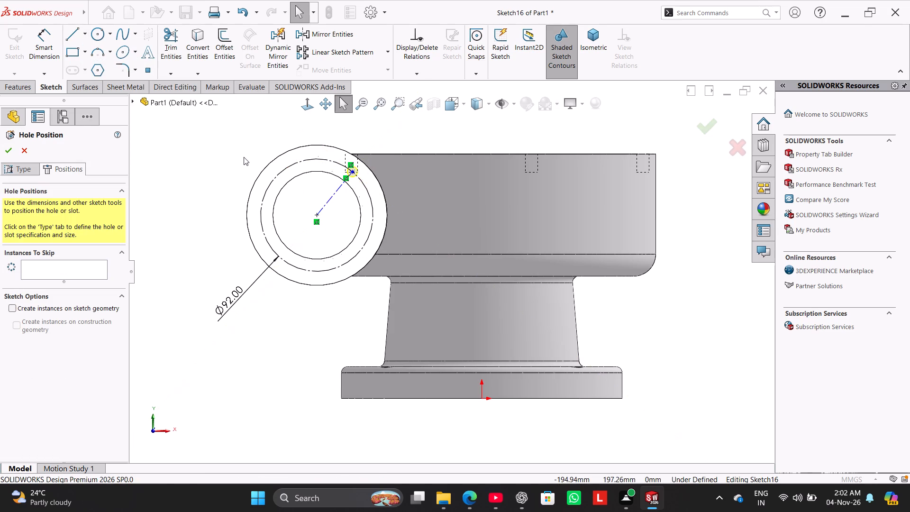
{"action": "scroll", "coordinate": [355, 163], "scroll_direction": "down", "scroll_amount": 11}
{"action": "scroll", "coordinate": [408, 247], "scroll_direction": "down", "scroll_amount": 3}
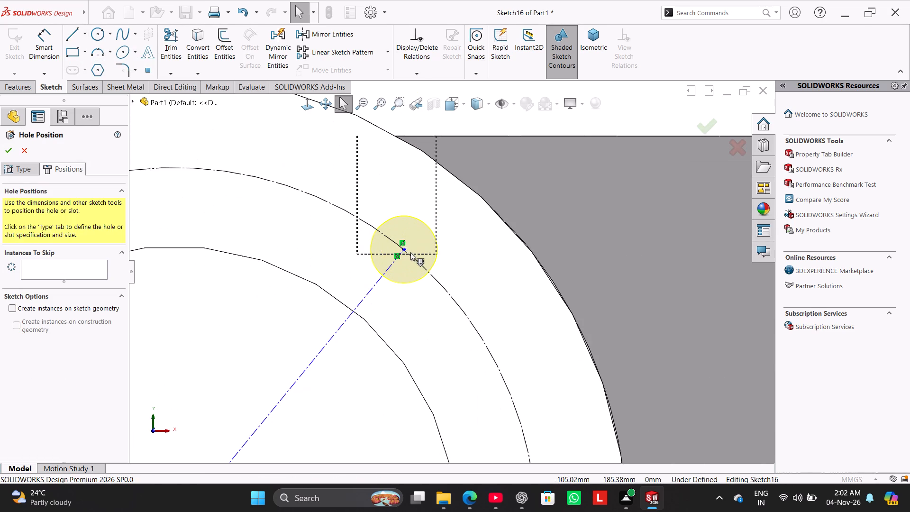
{"action": "scroll", "coordinate": [409, 247], "scroll_direction": "up", "scroll_amount": 7}
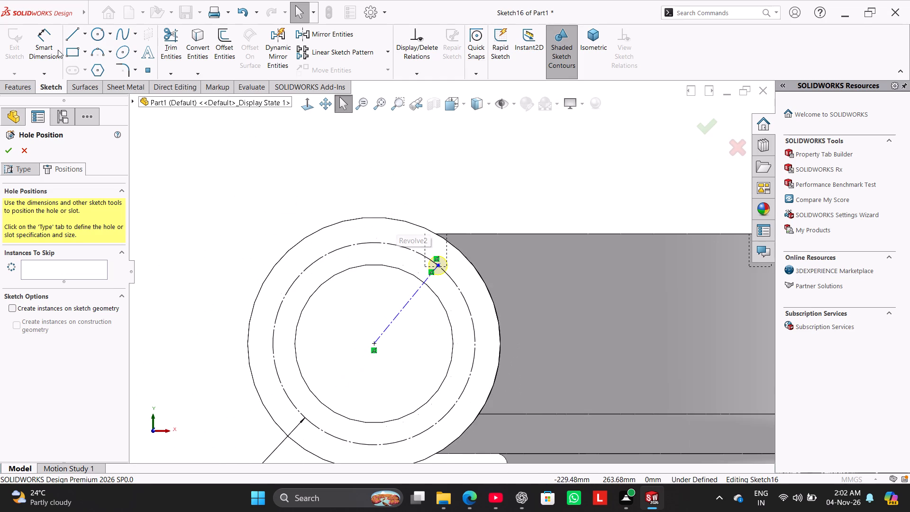
Dimension the centerline from the 92 mm circle's centre to the hole point at 45° above horizontal.
{"action": "left_click_drag", "start_coordinate": [45, 40], "coordinate": [59, 59]}
{"action": "left_click", "coordinate": [382, 333]}
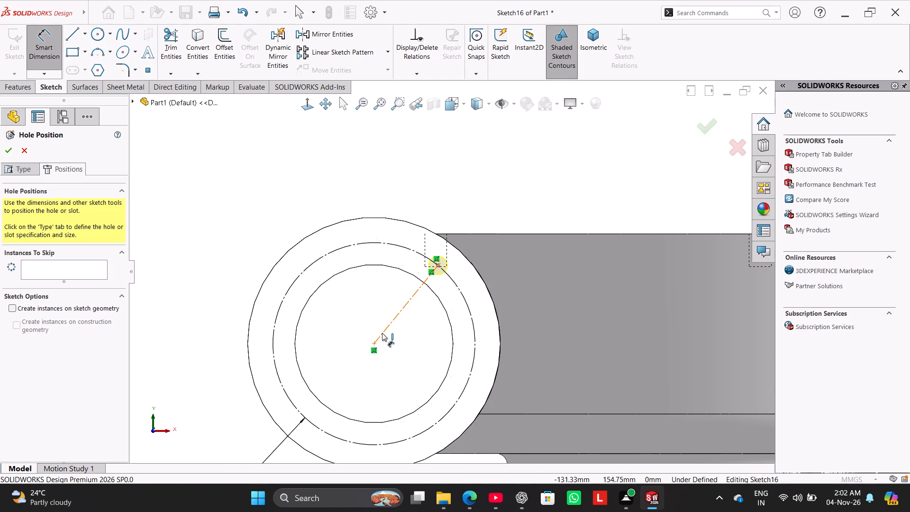
{"action": "left_click", "coordinate": [373, 344]}
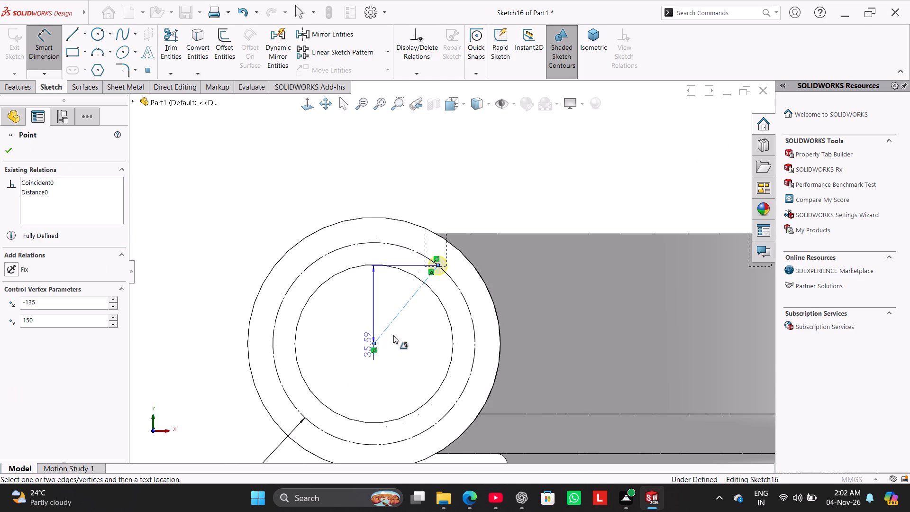
{"action": "left_click", "coordinate": [398, 340]}
{"action": "left_click", "coordinate": [550, 222]}
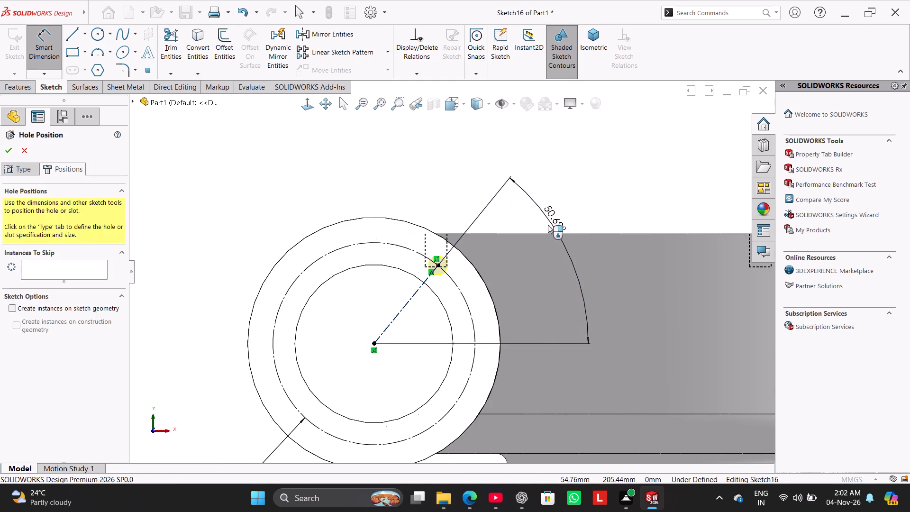
{"action": "type", "text": "45"}
{"action": "key", "text": "Return"}
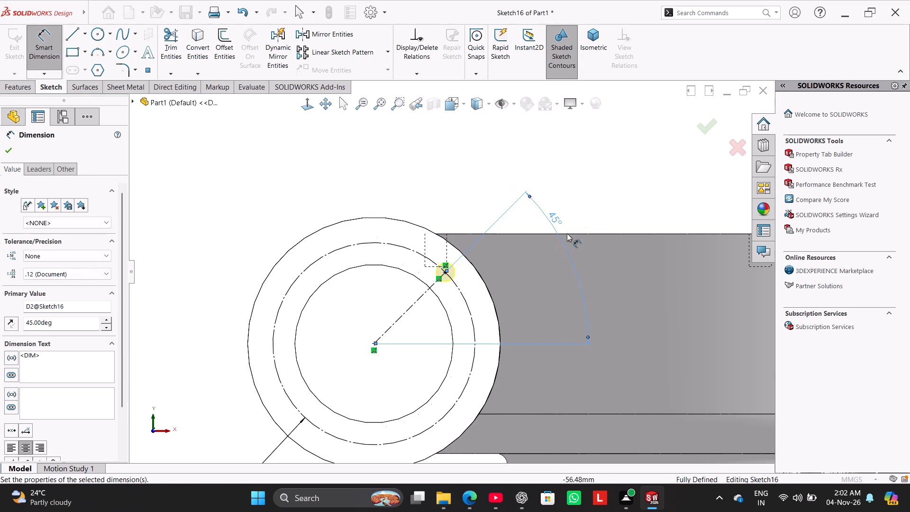
{"action": "right_click_drag", "start_coordinate": [597, 176], "coordinate": [605, 181]}
{"action": "right_click", "coordinate": [599, 167]}
{"action": "left_click", "coordinate": [627, 196]}
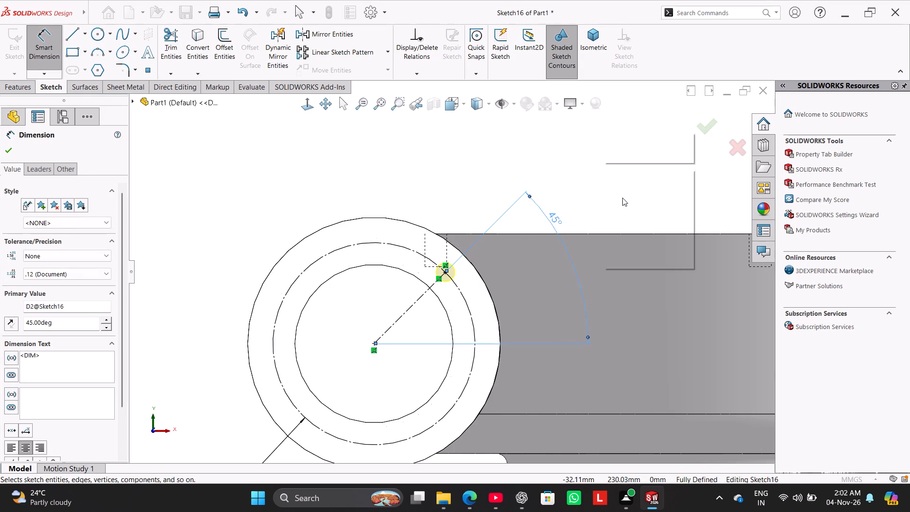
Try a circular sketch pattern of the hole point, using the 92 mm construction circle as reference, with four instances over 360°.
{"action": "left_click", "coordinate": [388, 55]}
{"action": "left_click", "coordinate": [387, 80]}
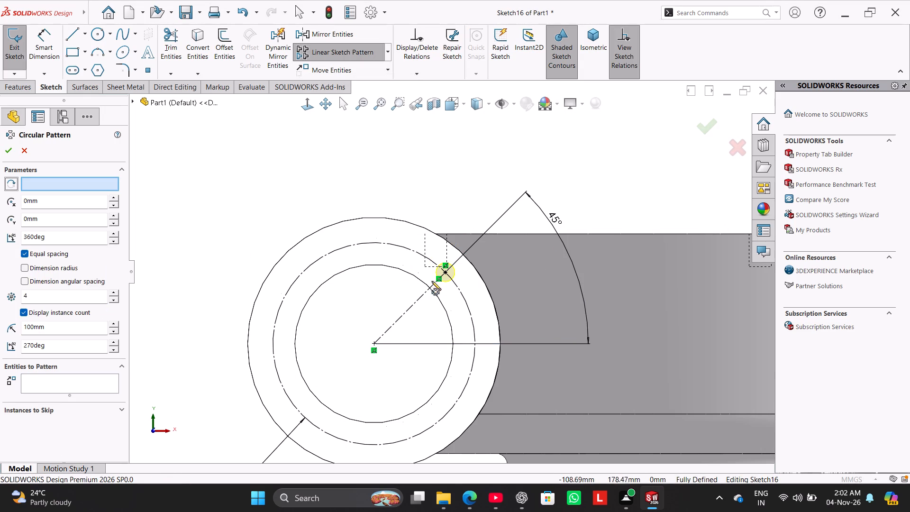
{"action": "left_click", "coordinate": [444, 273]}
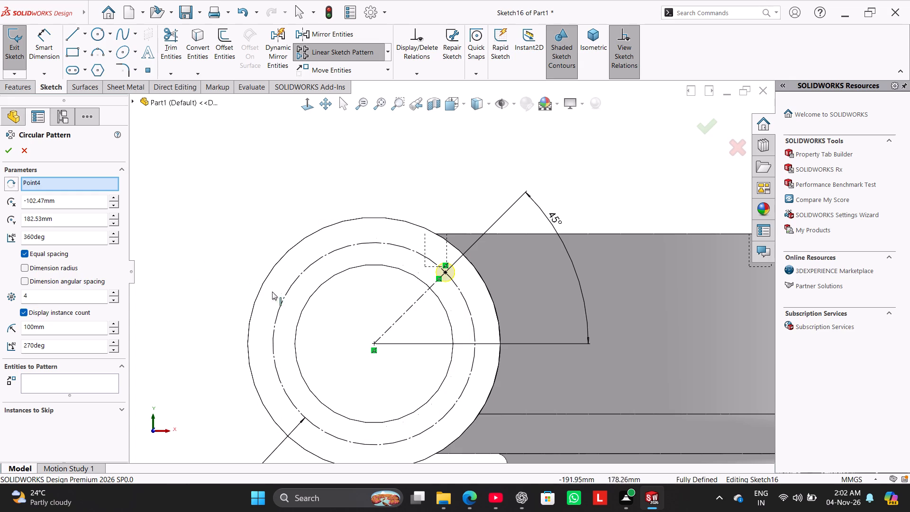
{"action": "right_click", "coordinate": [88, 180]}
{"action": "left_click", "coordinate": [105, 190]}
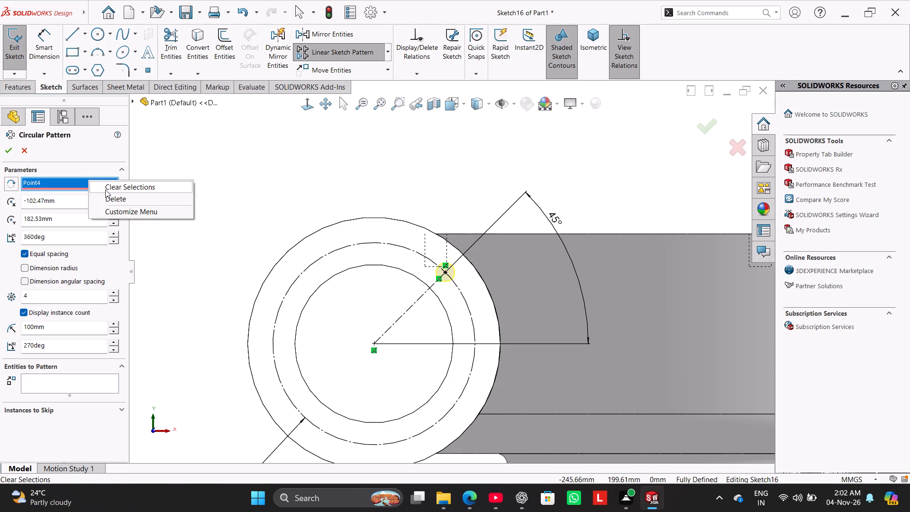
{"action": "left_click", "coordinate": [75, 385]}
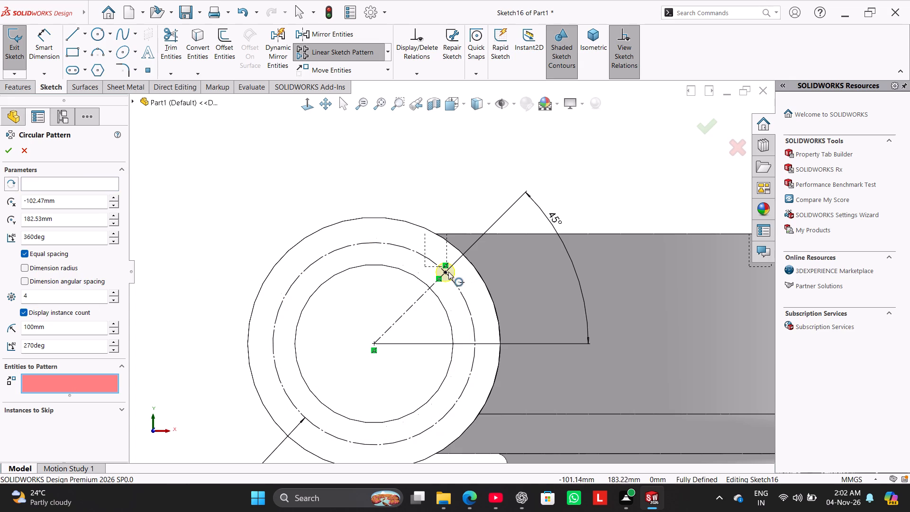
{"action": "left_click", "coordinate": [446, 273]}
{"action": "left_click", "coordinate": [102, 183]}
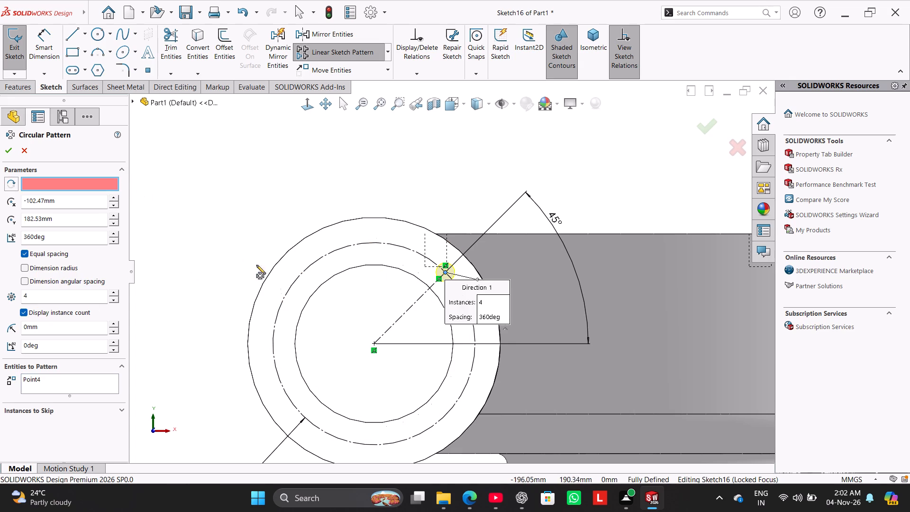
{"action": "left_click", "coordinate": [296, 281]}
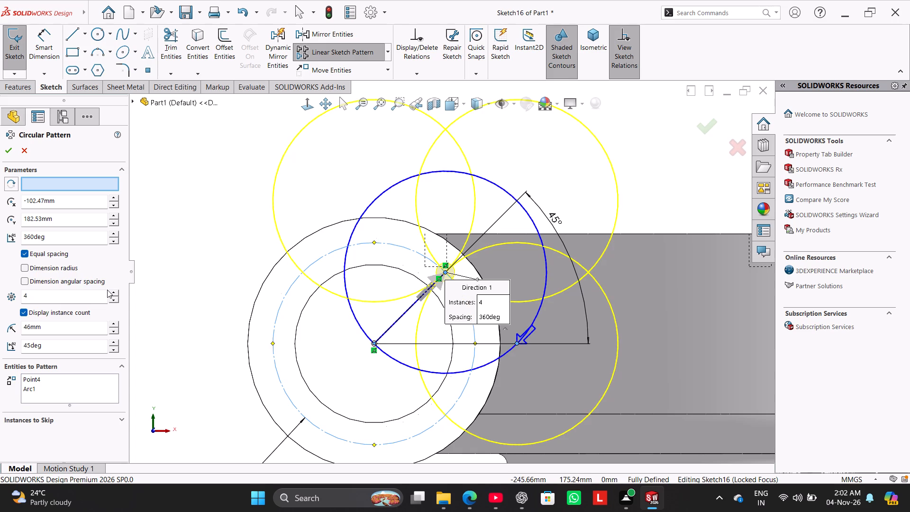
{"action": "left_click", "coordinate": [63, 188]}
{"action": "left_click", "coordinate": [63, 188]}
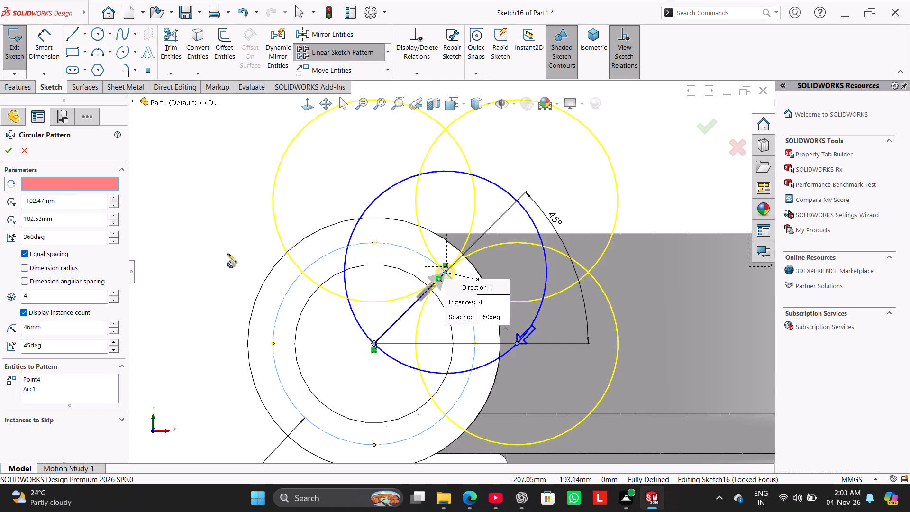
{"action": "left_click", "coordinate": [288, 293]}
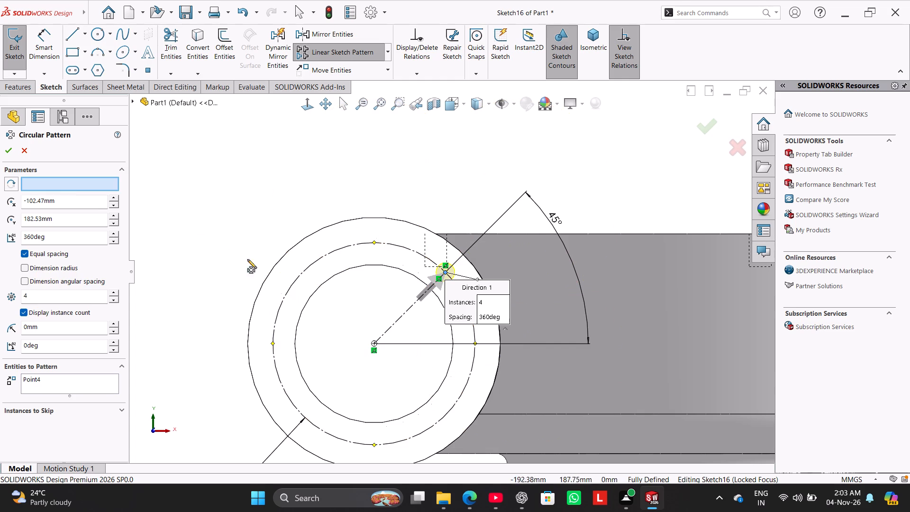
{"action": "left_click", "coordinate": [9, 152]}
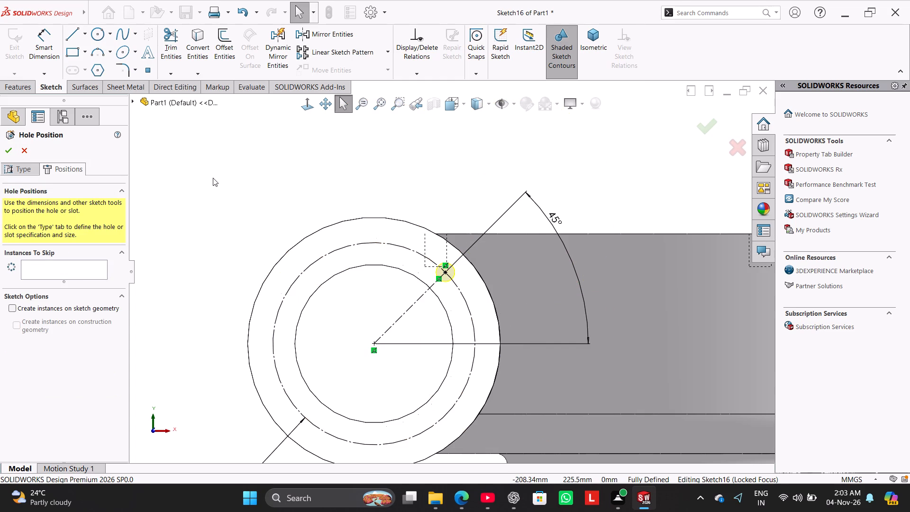
Circular-pattern the hole point and the 92 mm construction circle, four equally spaced instances over 360°, with the pattern centre at 0, 0 mm.
{"action": "middle_click_drag", "start_coordinate": [234, 210], "coordinate": [240, 187]}
{"action": "scroll", "coordinate": [237, 208], "scroll_direction": "up", "scroll_amount": 1}
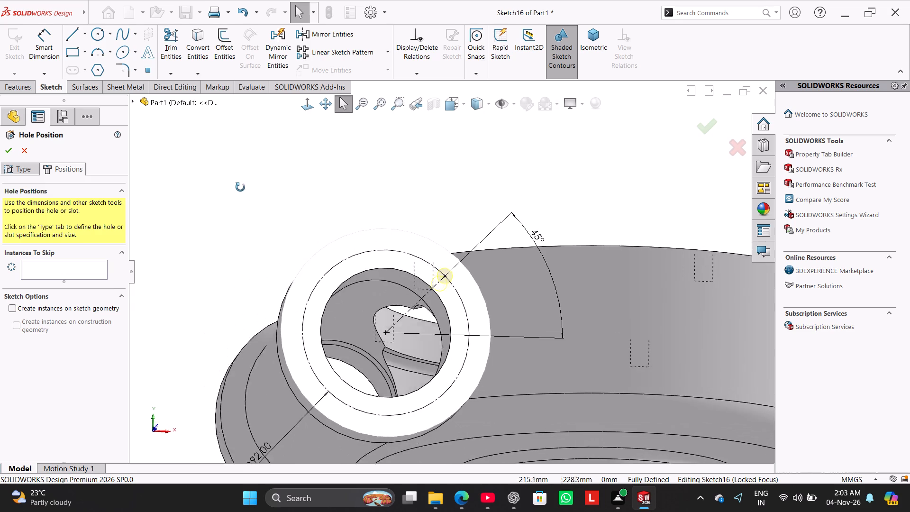
{"action": "middle_click_drag", "start_coordinate": [240, 187], "coordinate": [226, 236]}
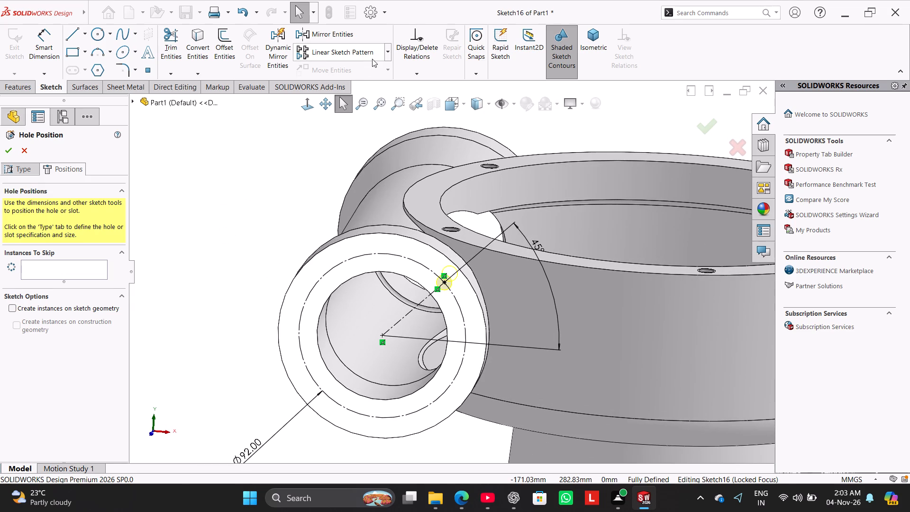
{"action": "left_click", "coordinate": [389, 53]}
{"action": "left_click", "coordinate": [382, 79]}
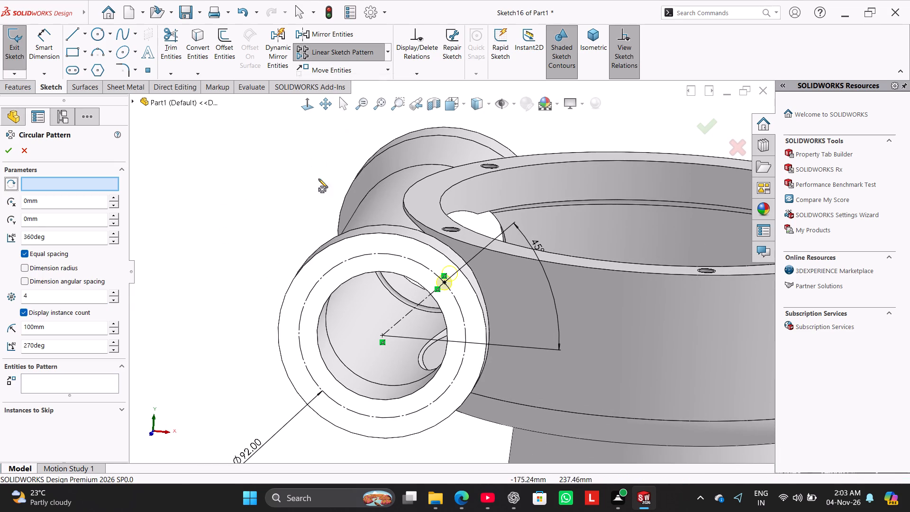
{"action": "left_click", "coordinate": [86, 378]}
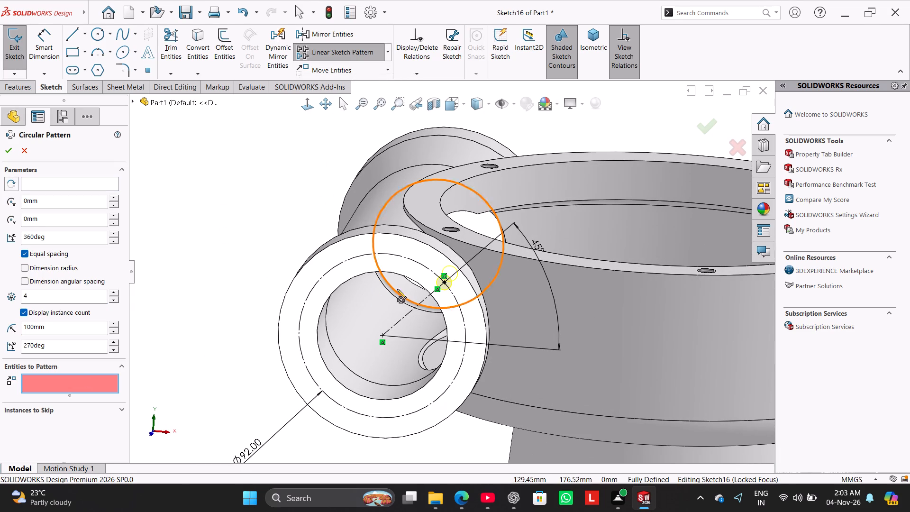
{"action": "left_click", "coordinate": [446, 283]}
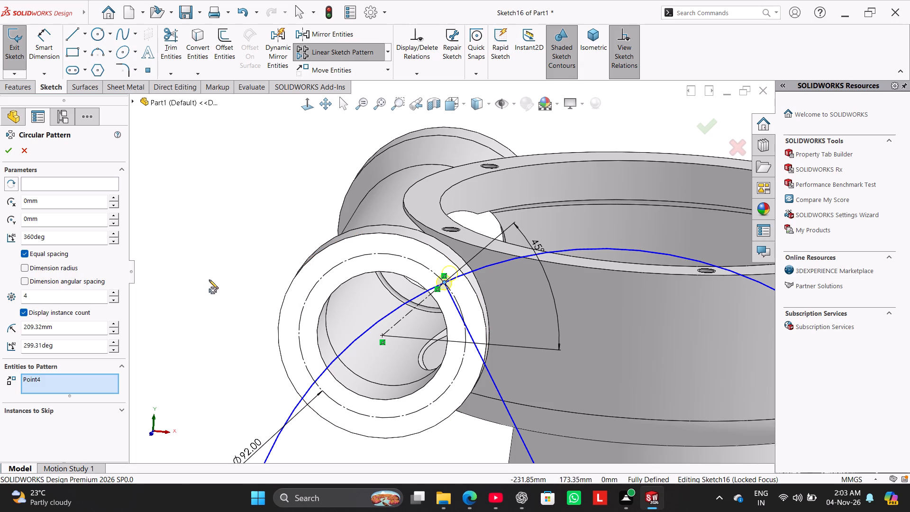
{"action": "left_click", "coordinate": [75, 183]}
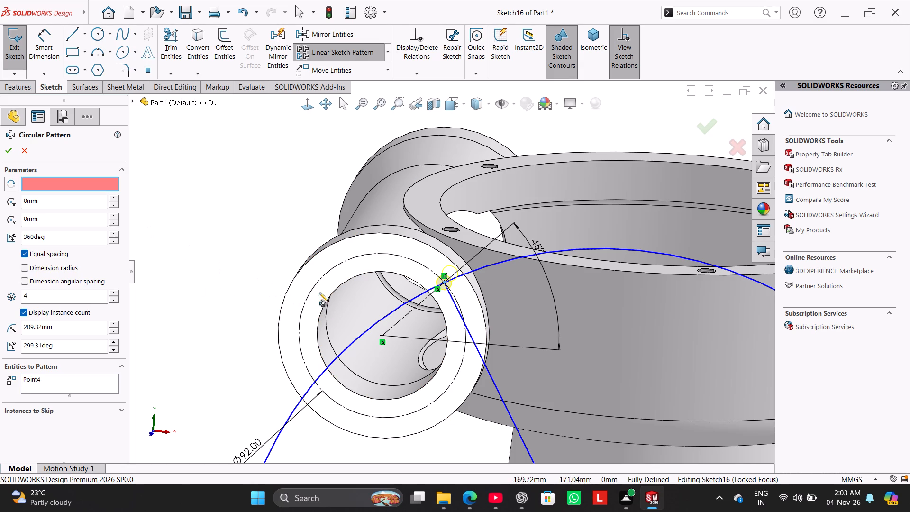
{"action": "left_click", "coordinate": [314, 289]}
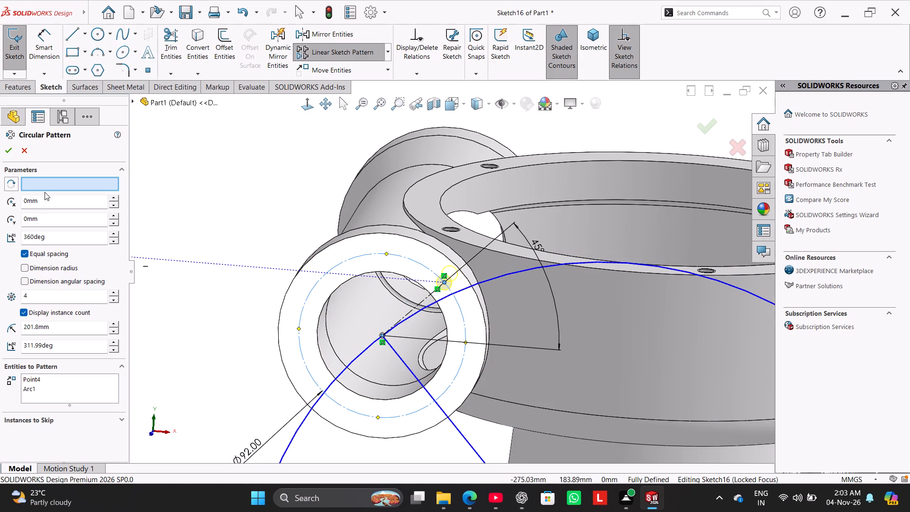
{"action": "left_click", "coordinate": [9, 153]}
Accept the hole positions to create the M10 tapped hole on the side tube's end face.
{"action": "middle_click_drag", "start_coordinate": [232, 227], "coordinate": [241, 213]}
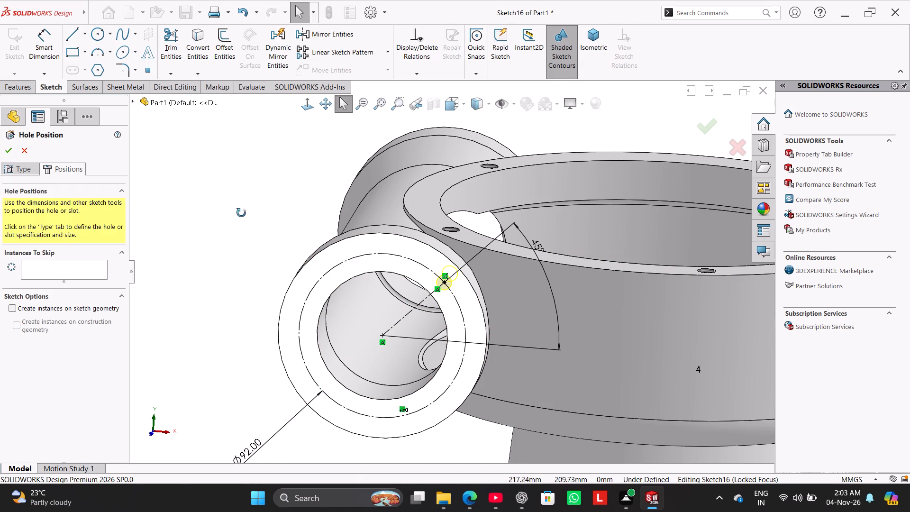
{"action": "middle_click_drag", "start_coordinate": [241, 213], "coordinate": [246, 220]}
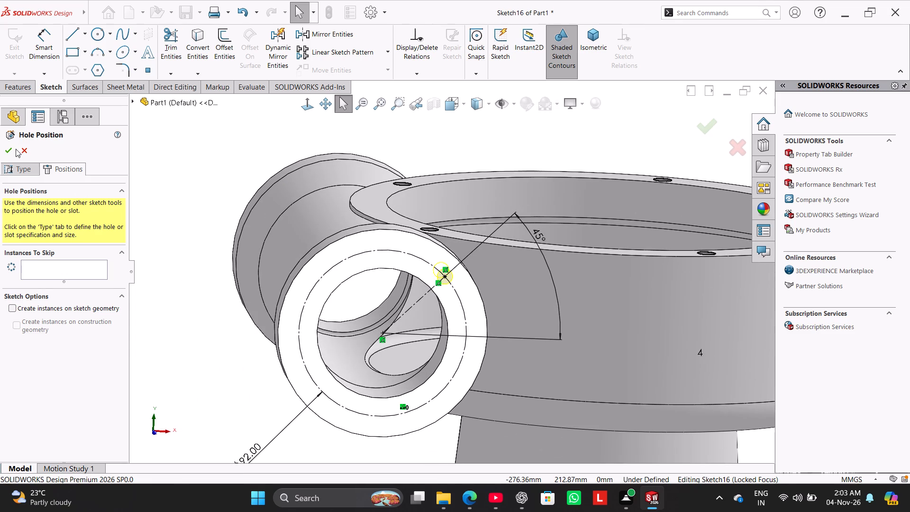
{"action": "left_click", "coordinate": [13, 147]}
{"action": "left_click", "coordinate": [211, 181]}
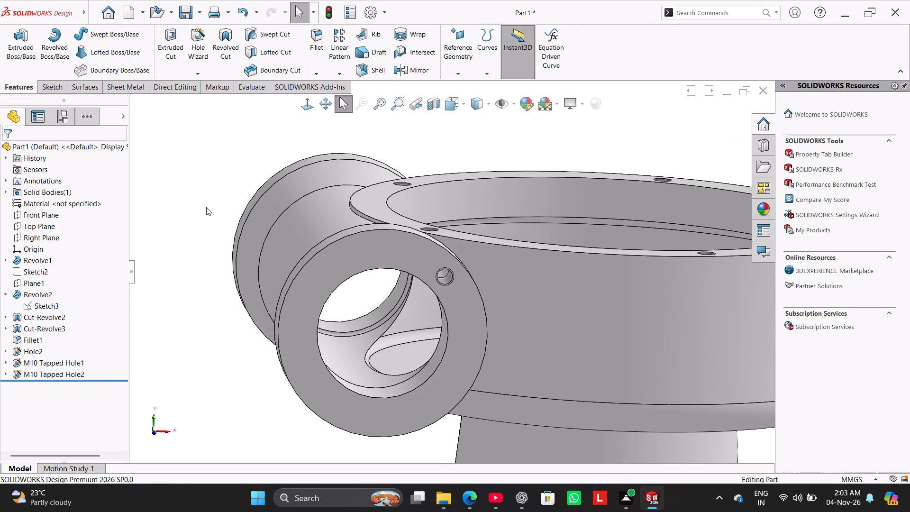
{"action": "middle_click_drag", "start_coordinate": [193, 189], "coordinate": [199, 182]}
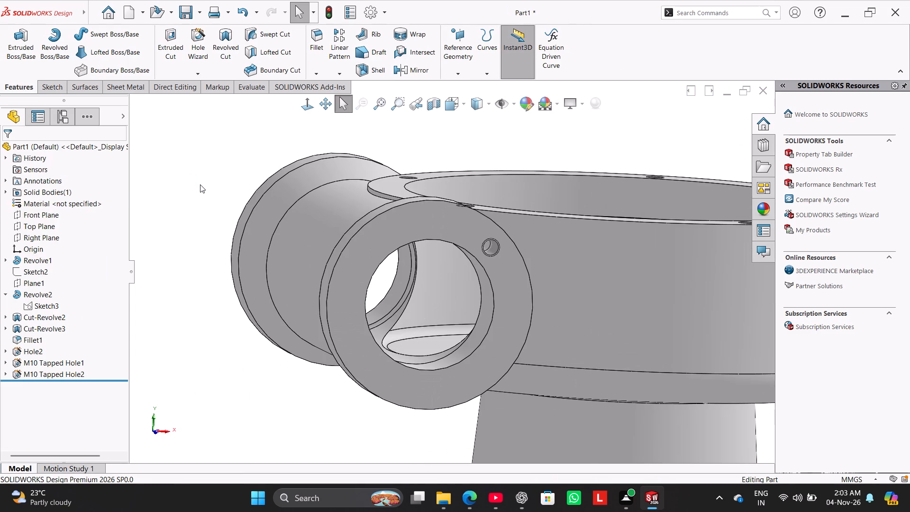
Edit the end-face M10 tapped hole positions, circular-patterning the hole point about the 92 mm circle's centre with four equally spaced instances over 360°.
{"action": "right_click", "coordinate": [76, 372]}
{"action": "left_click", "coordinate": [85, 277]}
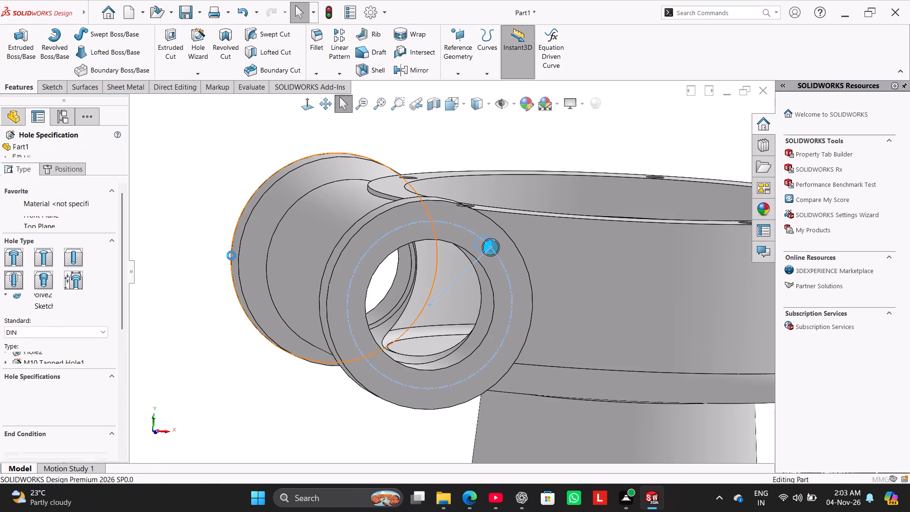
{"action": "left_click", "coordinate": [62, 169]}
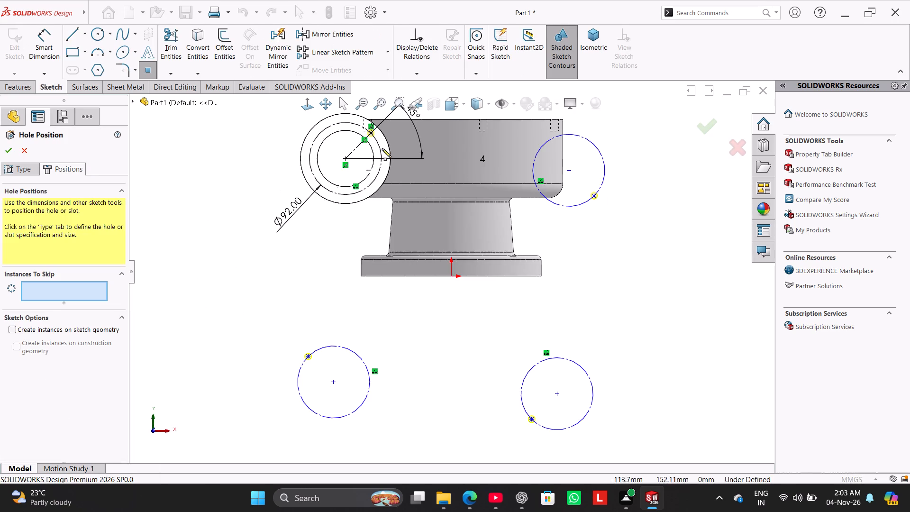
{"action": "scroll", "coordinate": [370, 127], "scroll_direction": "up", "scroll_amount": 2}
{"action": "scroll", "coordinate": [376, 138], "scroll_direction": "down", "scroll_amount": 7}
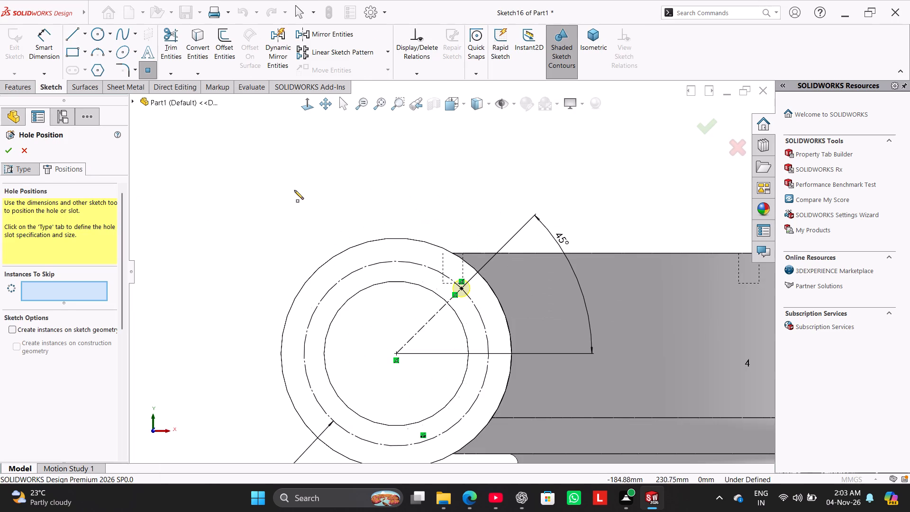
{"action": "left_click", "coordinate": [386, 54]}
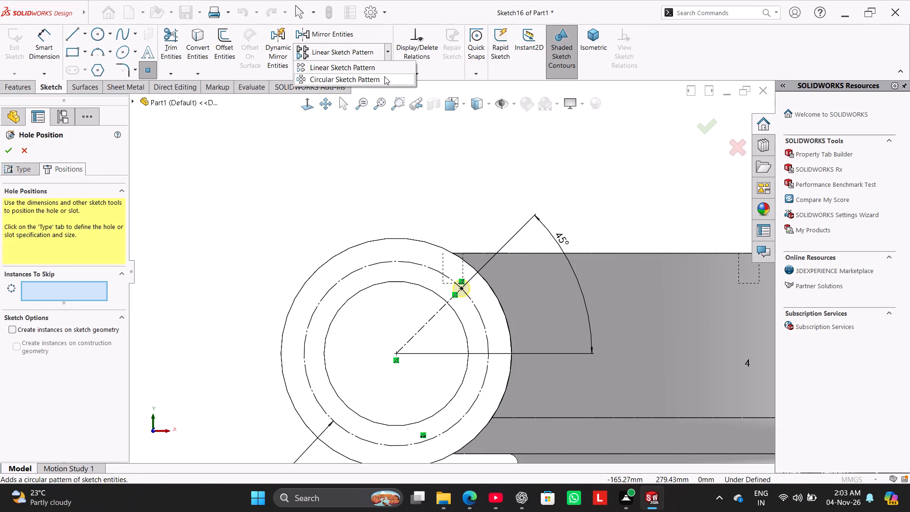
{"action": "left_click", "coordinate": [384, 77]}
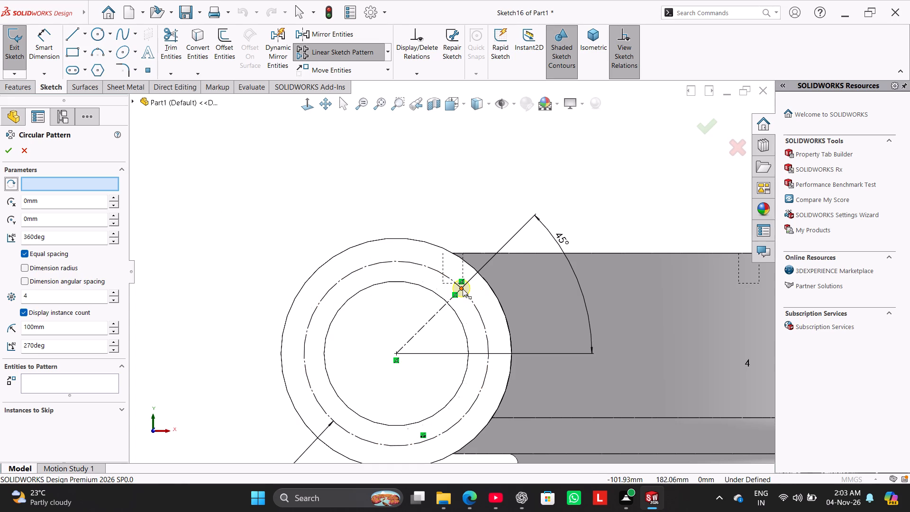
{"action": "left_click", "coordinate": [462, 289]}
{"action": "right_click", "coordinate": [76, 181]}
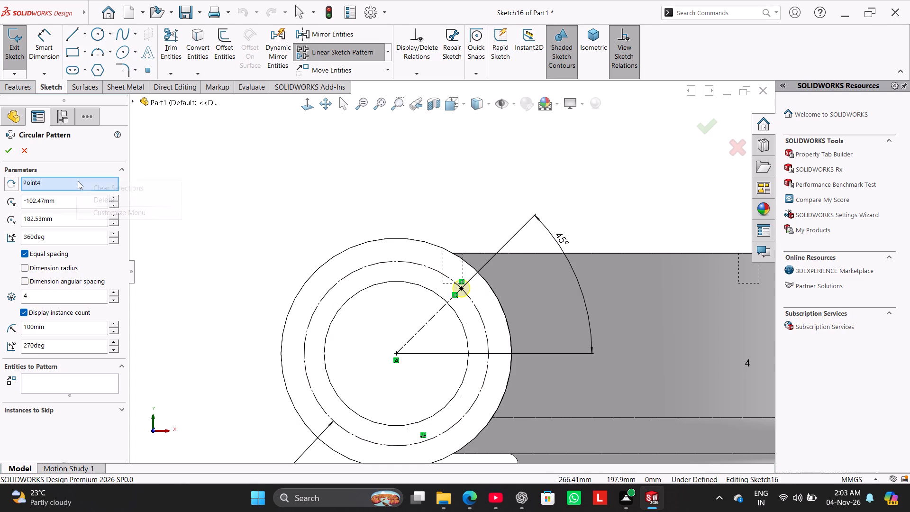
{"action": "left_click", "coordinate": [102, 189]}
{"action": "left_click", "coordinate": [93, 186]}
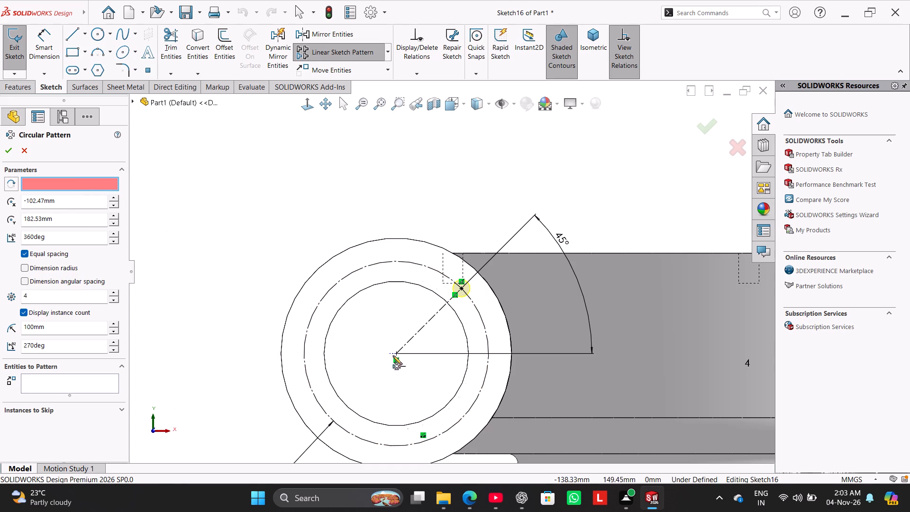
{"action": "left_click", "coordinate": [395, 356]}
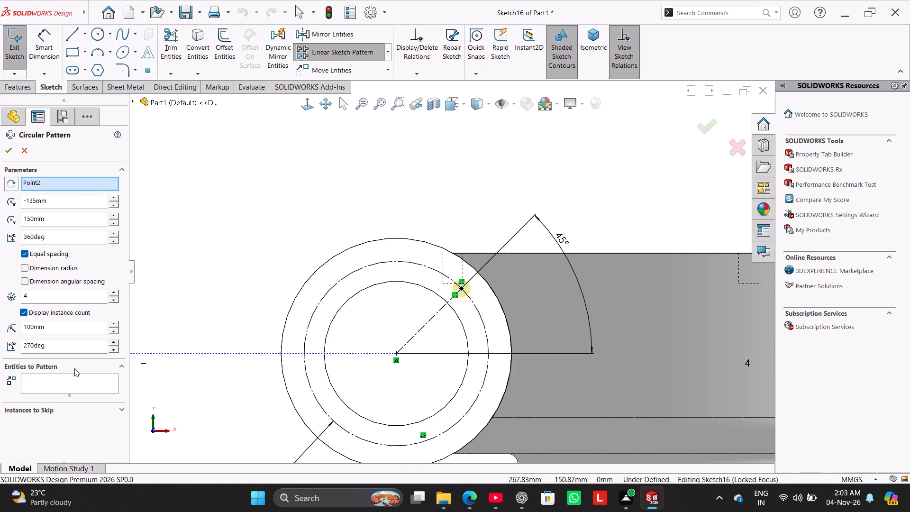
{"action": "left_click", "coordinate": [73, 385]}
{"action": "left_click", "coordinate": [463, 288]}
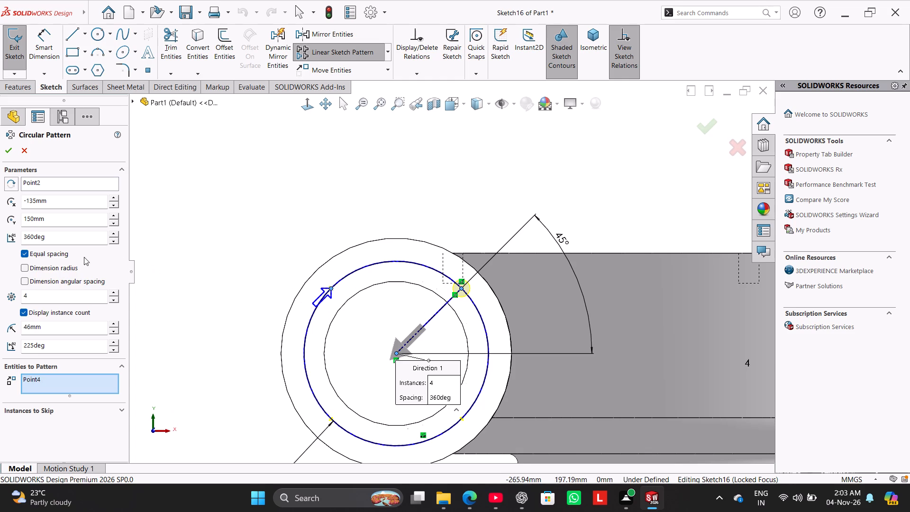
{"action": "left_click", "coordinate": [9, 151]}
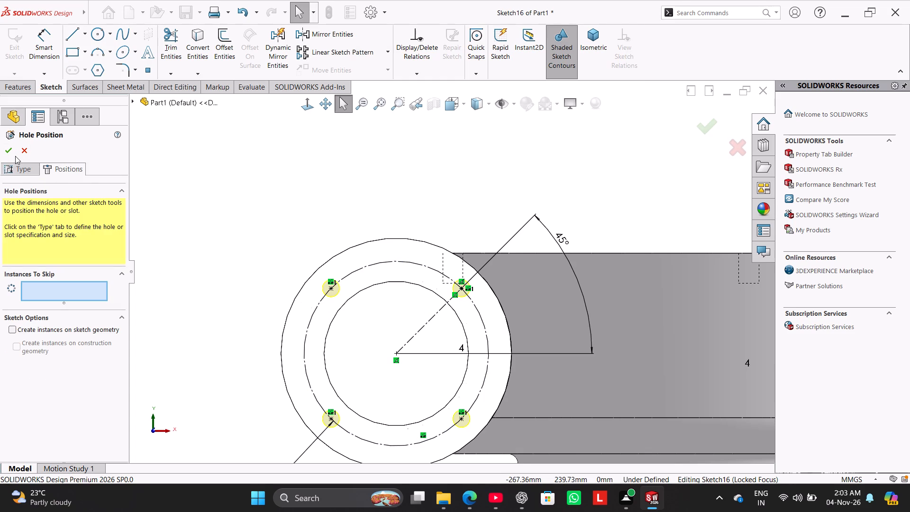
{"action": "left_click", "coordinate": [9, 151]}
Mirror the M10 Tapped Hole2 feature about the Front Plane onto the side tube's opposite end.
{"action": "right_click_drag", "start_coordinate": [205, 223], "coordinate": [329, 178]}
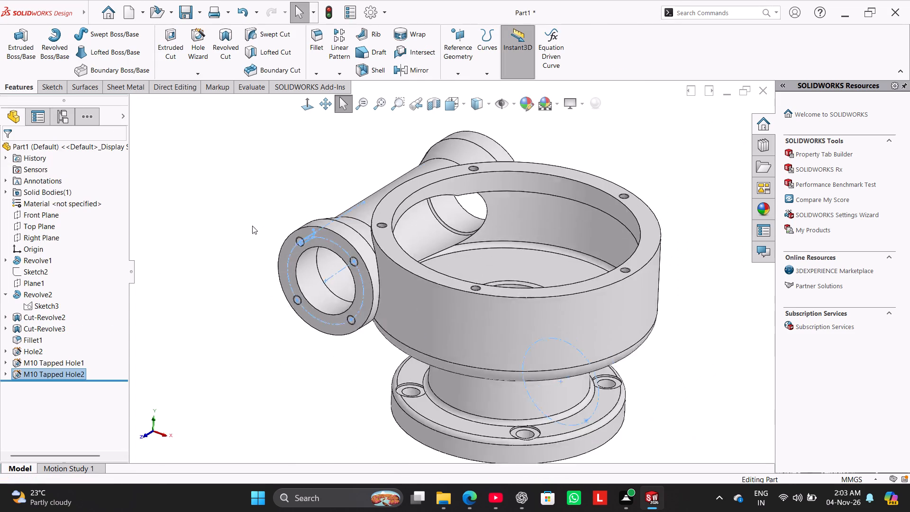
{"action": "left_click", "coordinate": [218, 219]}
{"action": "left_click", "coordinate": [72, 375], "text": "ctrl"}
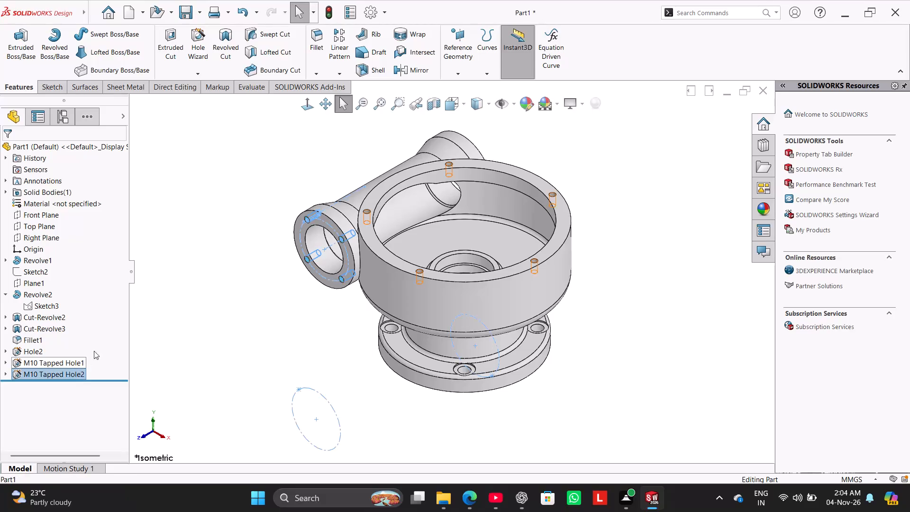
{"action": "left_click", "coordinate": [52, 214], "text": "ctrl"}
{"action": "middle_click_drag", "start_coordinate": [224, 191], "coordinate": [221, 208]}
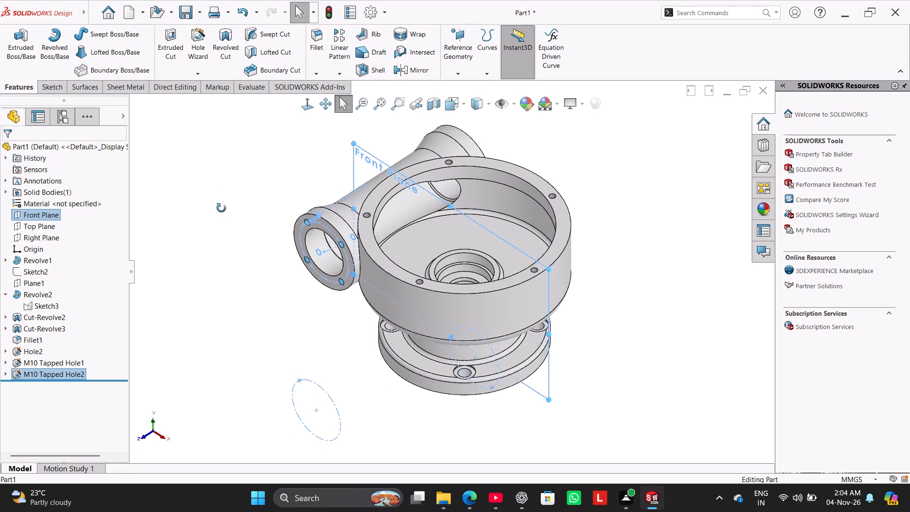
{"action": "middle_click_drag", "start_coordinate": [221, 208], "coordinate": [209, 236]}
{"action": "left_click", "coordinate": [428, 70]}
{"action": "middle_click_drag", "start_coordinate": [288, 163], "coordinate": [276, 256]}
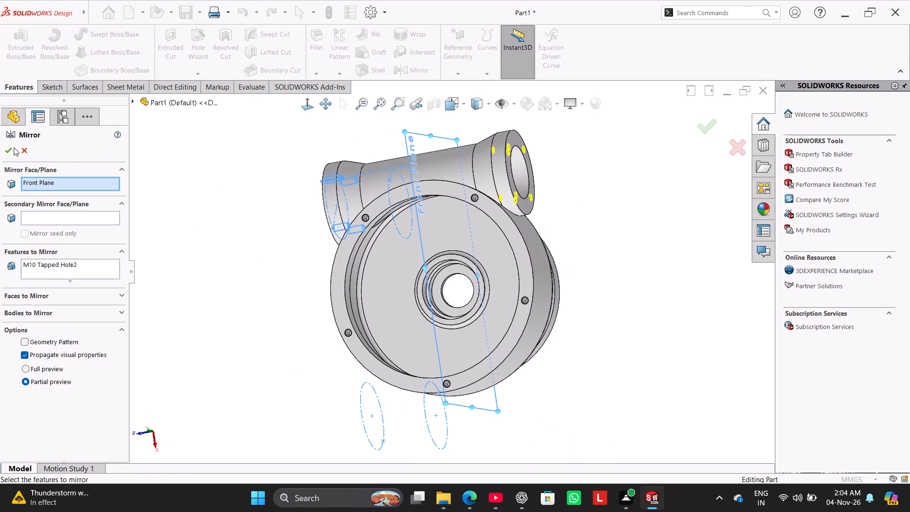
{"action": "left_click", "coordinate": [14, 147]}
{"action": "left_click", "coordinate": [210, 182]}
Inspect the mirrored tapped holes on the side tube's opposite end face, and review the whole part in isometric view.
{"action": "scroll", "coordinate": [555, 185], "scroll_direction": "down", "scroll_amount": 4}
{"action": "middle_click_drag", "start_coordinate": [531, 182], "coordinate": [516, 178]}
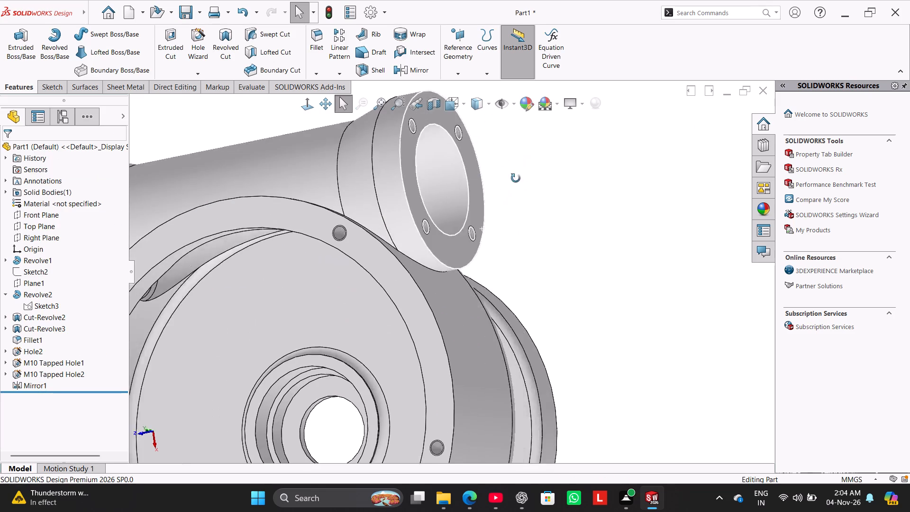
{"action": "middle_click_drag", "start_coordinate": [516, 178], "coordinate": [463, 159]}
{"action": "scroll", "coordinate": [425, 185], "scroll_direction": "down", "scroll_amount": 3}
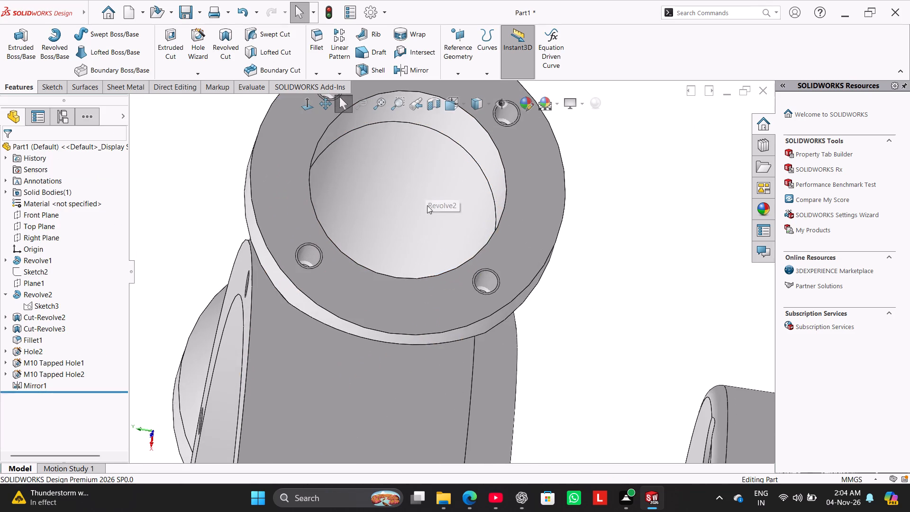
{"action": "middle_click_drag", "start_coordinate": [427, 221], "coordinate": [429, 248]}
{"action": "right_click_drag", "start_coordinate": [194, 184], "coordinate": [280, 133]}
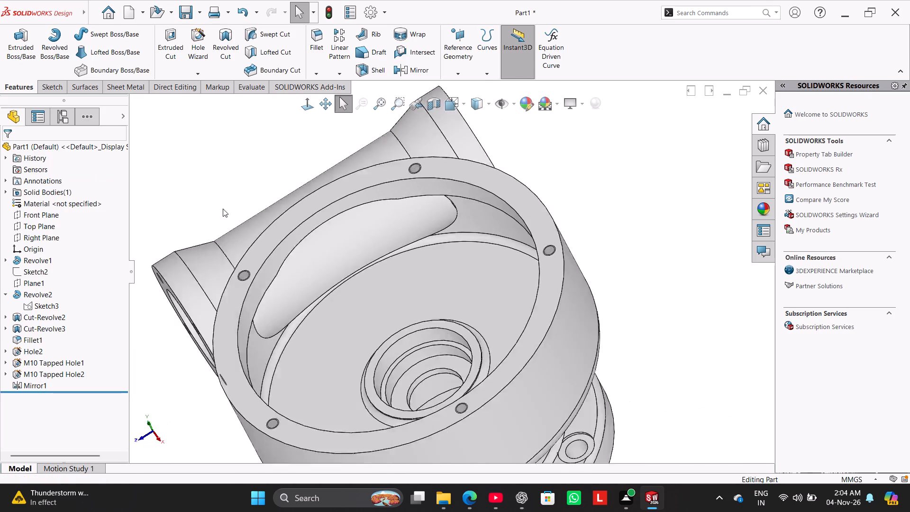
{"action": "left_click", "coordinate": [225, 214]}
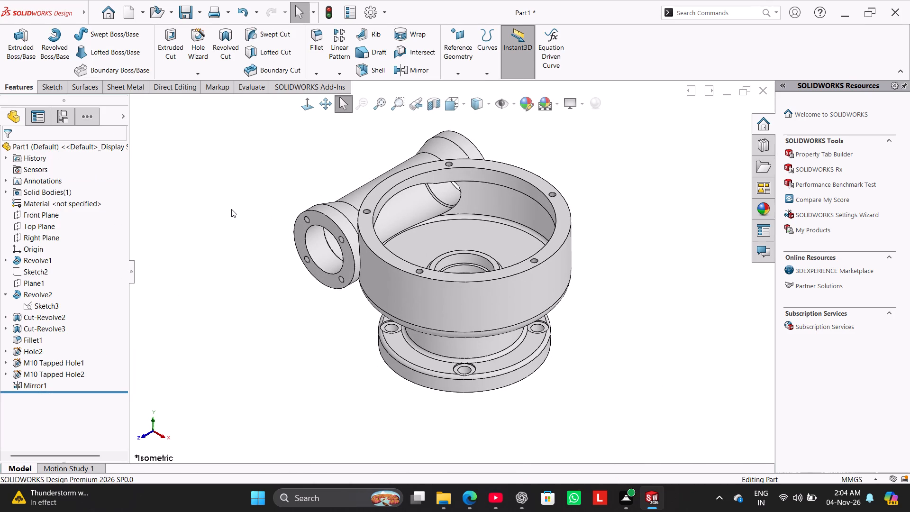
Edit the whole part's appearance, trying the standard red shades and choosing light red, RGB 255, 128, 128.
{"action": "left_click", "coordinate": [531, 98]}
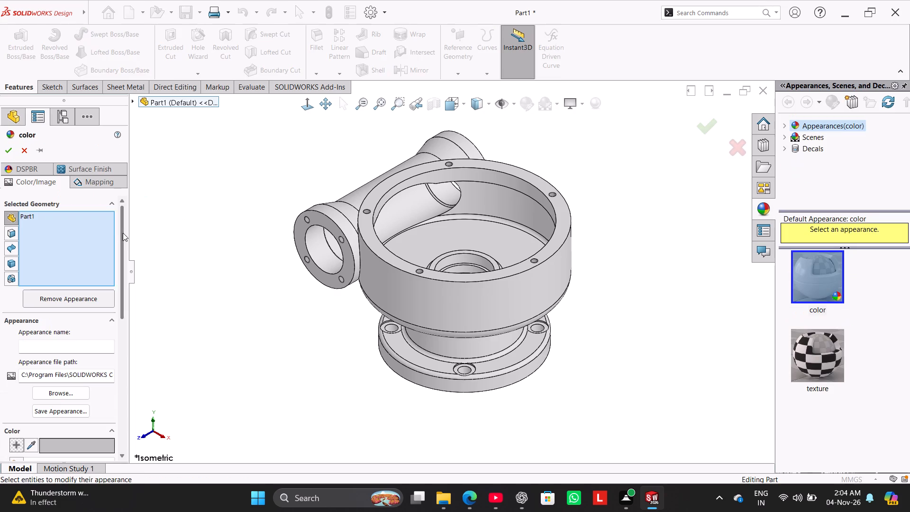
{"action": "left_click_drag", "start_coordinate": [124, 243], "coordinate": [128, 300]}
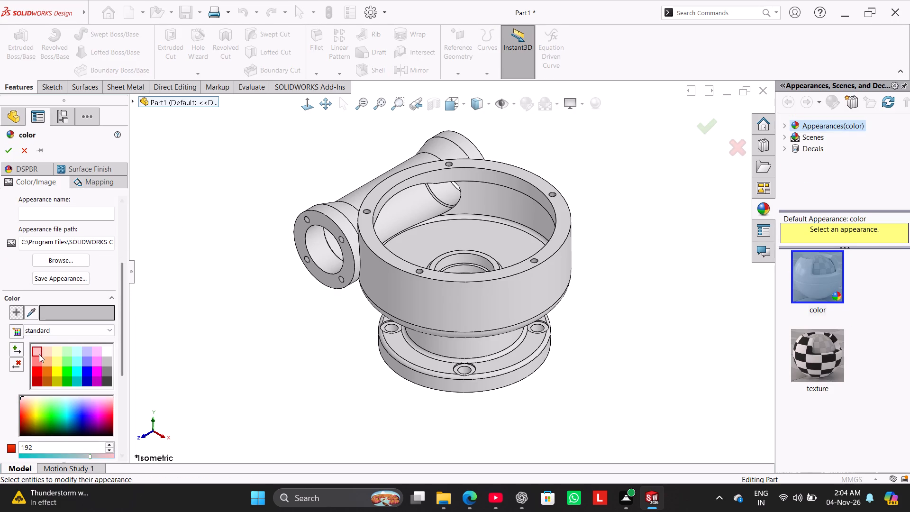
{"action": "left_click", "coordinate": [39, 359]}
{"action": "left_click", "coordinate": [39, 349]}
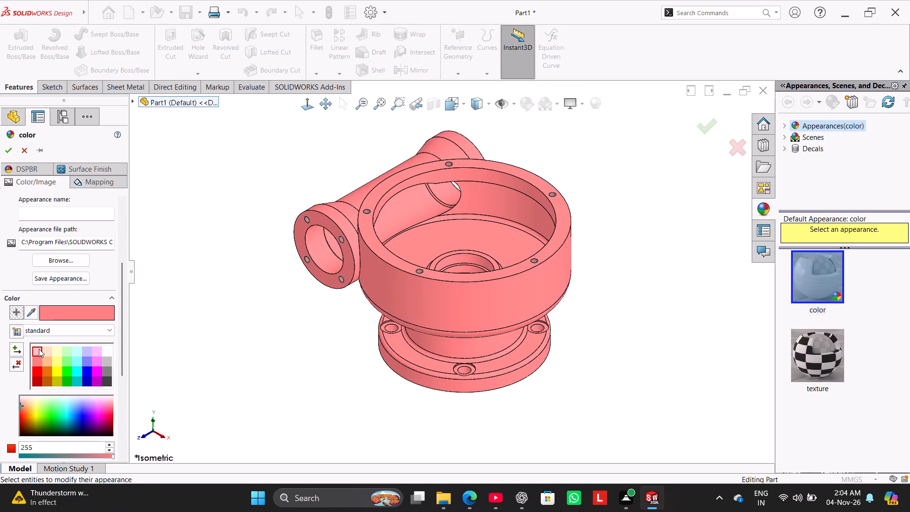
{"action": "left_click", "coordinate": [38, 358]}
{"action": "left_click", "coordinate": [38, 366]}
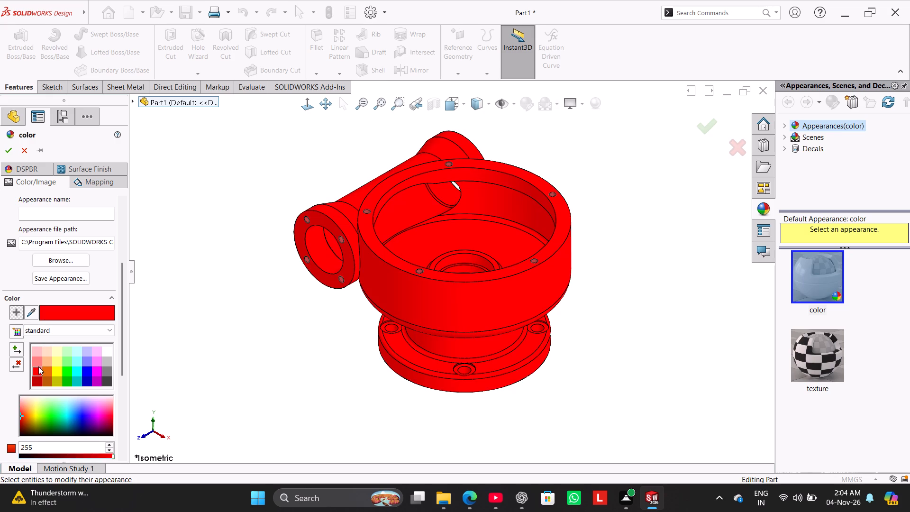
{"action": "left_click", "coordinate": [38, 378]}
{"action": "left_click", "coordinate": [38, 363]}
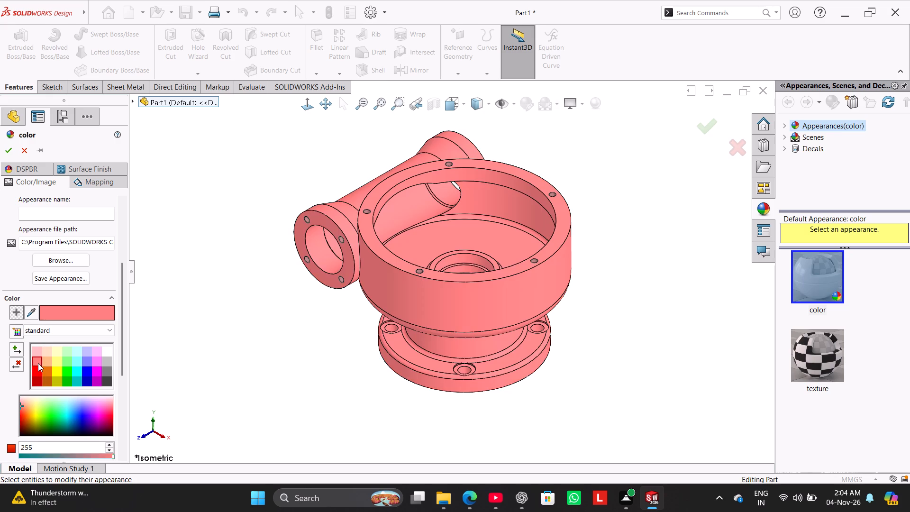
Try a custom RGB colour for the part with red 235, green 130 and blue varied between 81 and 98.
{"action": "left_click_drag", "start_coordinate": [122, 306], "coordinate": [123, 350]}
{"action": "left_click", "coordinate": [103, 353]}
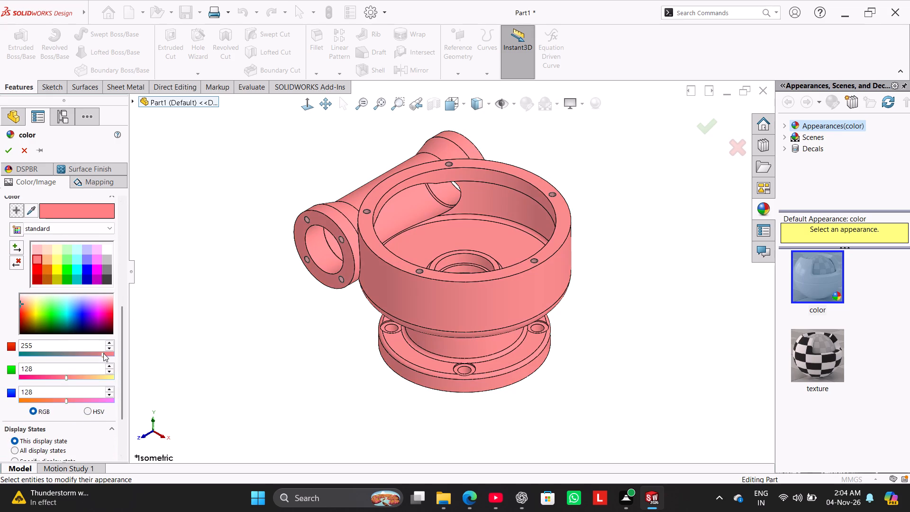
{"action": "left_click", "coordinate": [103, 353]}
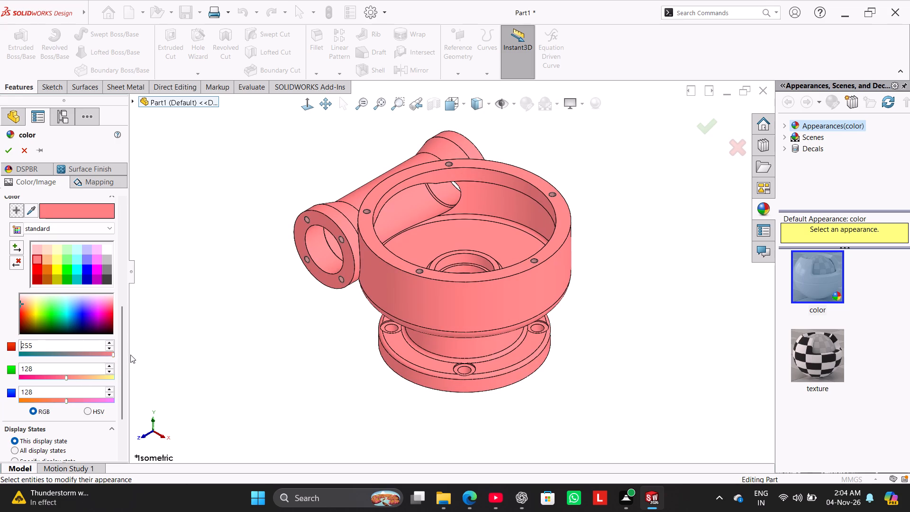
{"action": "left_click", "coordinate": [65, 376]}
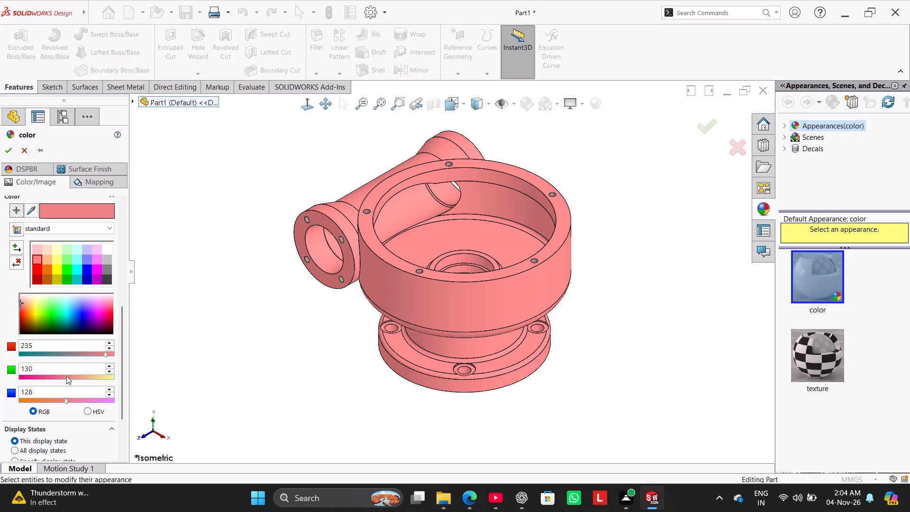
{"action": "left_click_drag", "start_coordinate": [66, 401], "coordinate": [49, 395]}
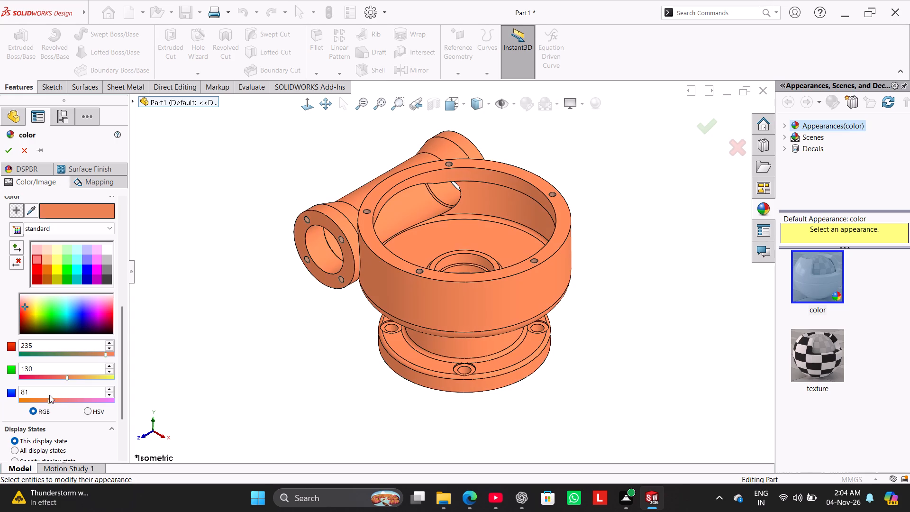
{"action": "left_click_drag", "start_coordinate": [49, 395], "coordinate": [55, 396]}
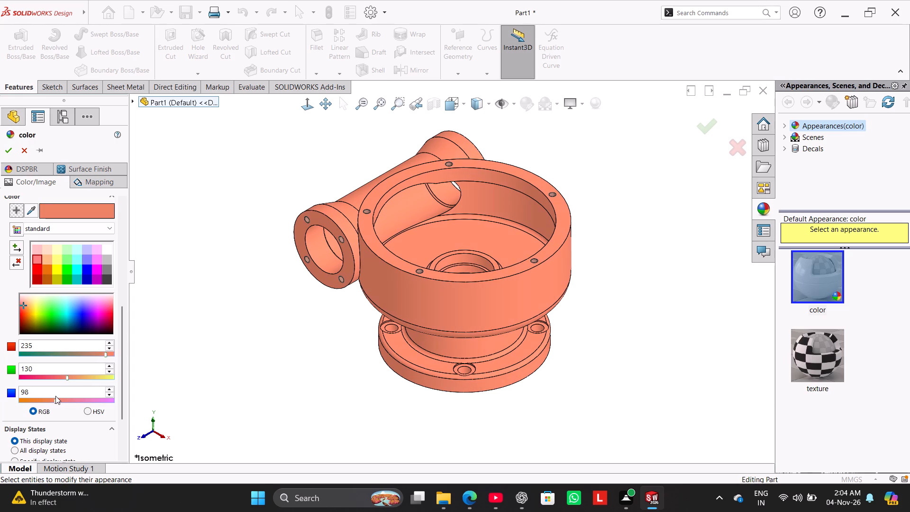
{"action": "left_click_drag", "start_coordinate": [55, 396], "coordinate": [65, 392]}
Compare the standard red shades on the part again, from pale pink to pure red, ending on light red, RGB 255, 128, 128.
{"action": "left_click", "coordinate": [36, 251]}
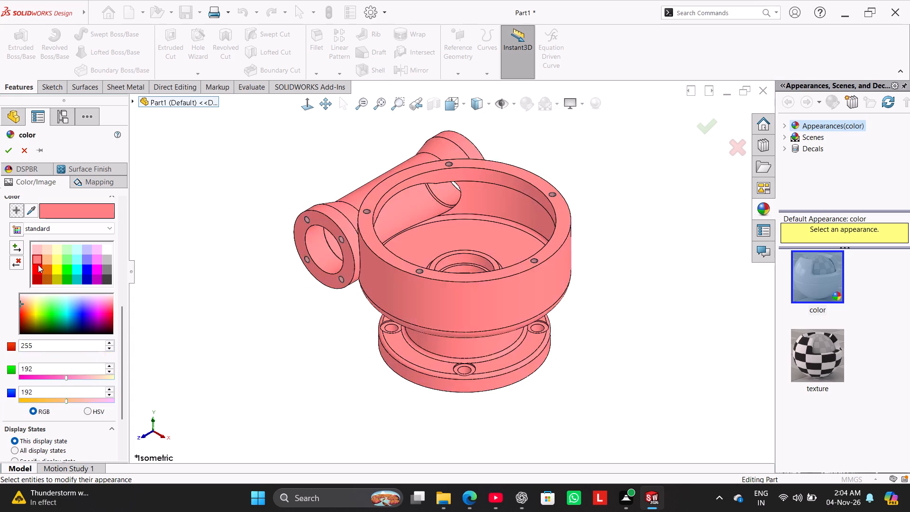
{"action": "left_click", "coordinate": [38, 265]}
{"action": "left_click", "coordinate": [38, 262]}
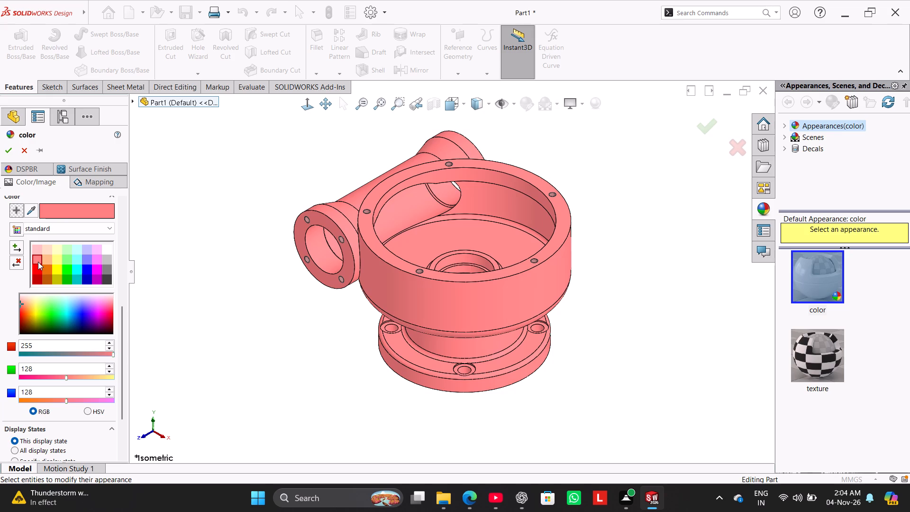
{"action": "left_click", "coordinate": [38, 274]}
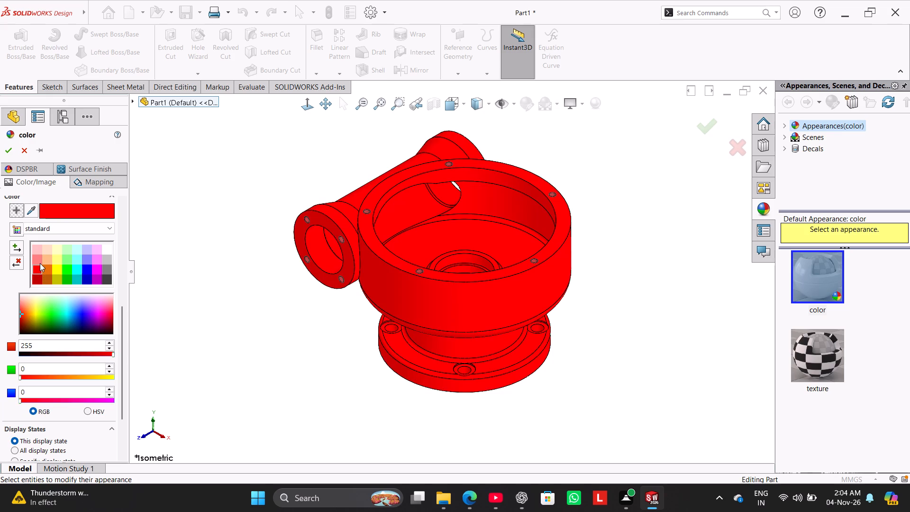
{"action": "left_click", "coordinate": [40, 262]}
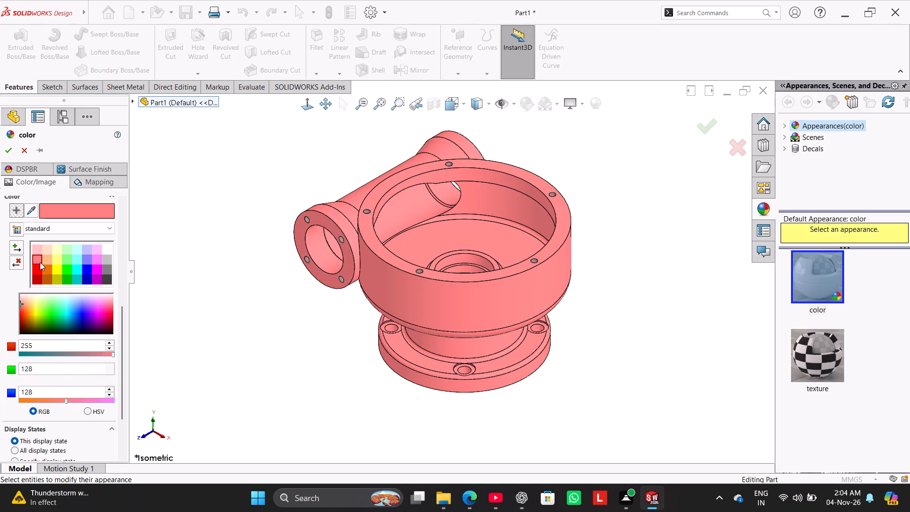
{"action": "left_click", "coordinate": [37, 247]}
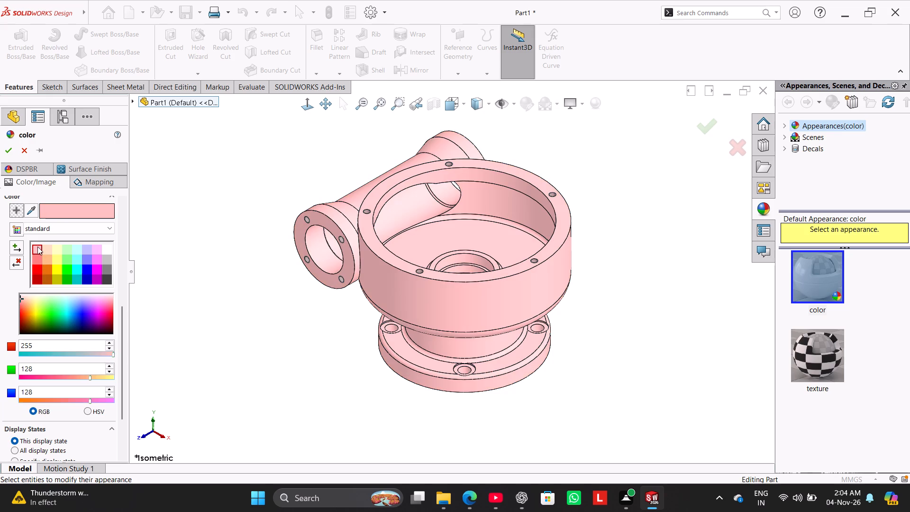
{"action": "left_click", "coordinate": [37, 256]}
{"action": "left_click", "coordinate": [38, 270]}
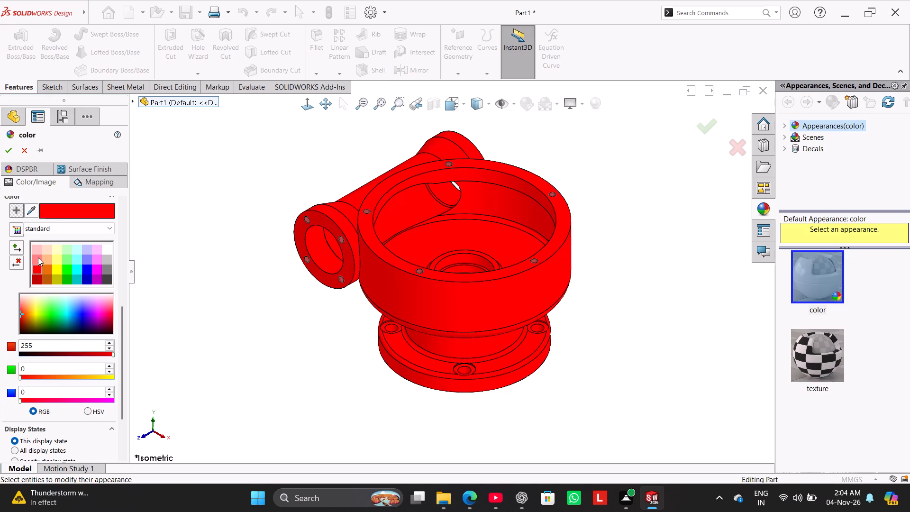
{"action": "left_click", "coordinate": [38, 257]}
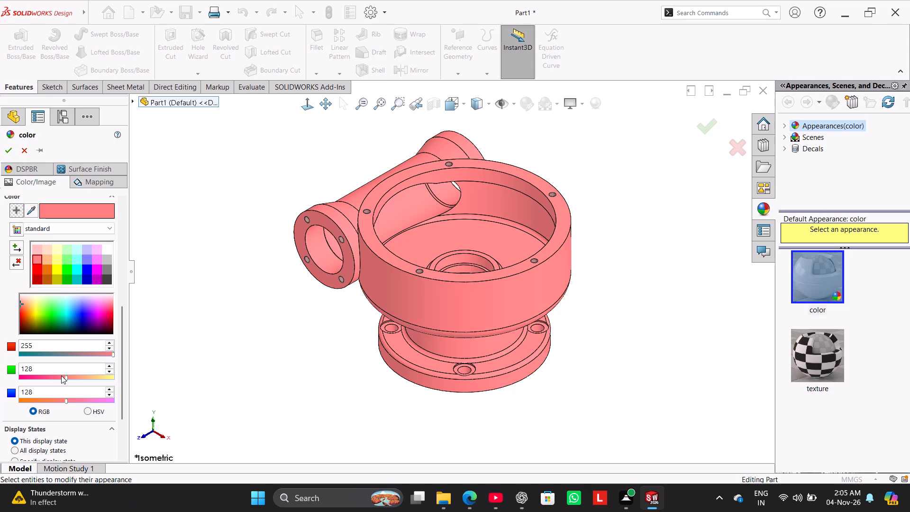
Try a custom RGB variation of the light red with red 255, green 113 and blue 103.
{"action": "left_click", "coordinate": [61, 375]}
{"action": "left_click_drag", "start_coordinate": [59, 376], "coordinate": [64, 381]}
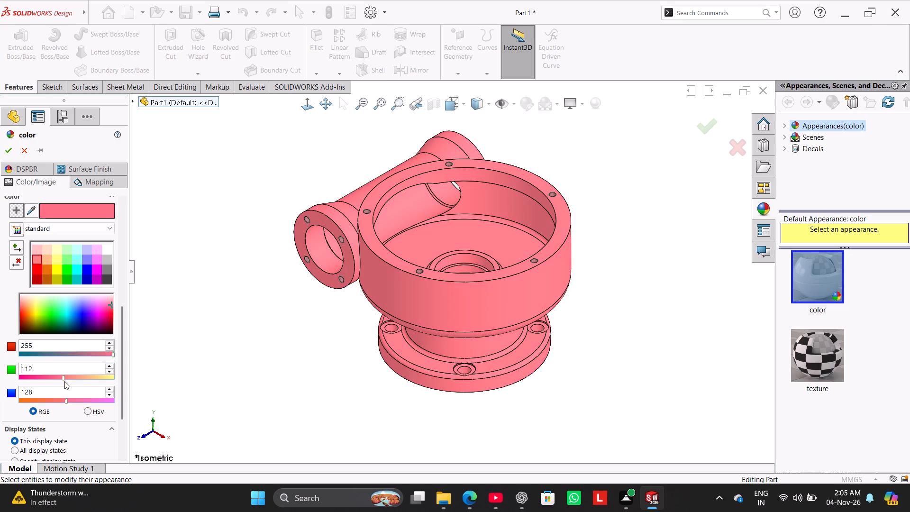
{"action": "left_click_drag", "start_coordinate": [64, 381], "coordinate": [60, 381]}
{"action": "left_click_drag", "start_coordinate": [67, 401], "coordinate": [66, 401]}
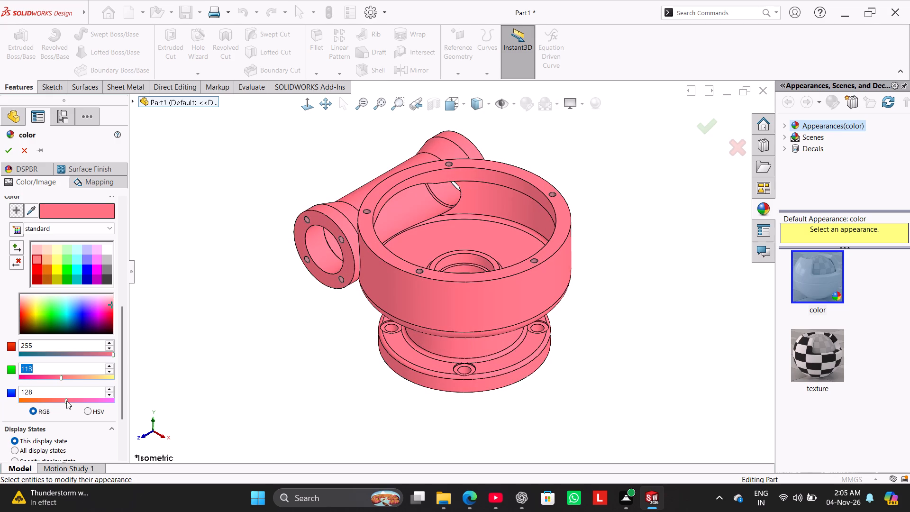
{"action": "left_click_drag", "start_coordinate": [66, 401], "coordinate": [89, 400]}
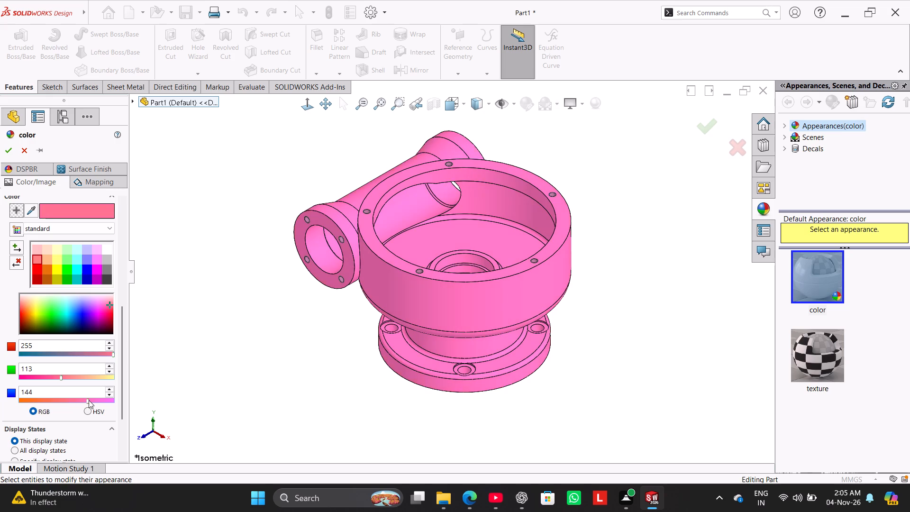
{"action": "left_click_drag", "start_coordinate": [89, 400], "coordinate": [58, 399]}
Starting from standard light red, set the part's colour in HSV to hue 0, saturation 60 and value 71, and apply it.
{"action": "left_click", "coordinate": [35, 257]}
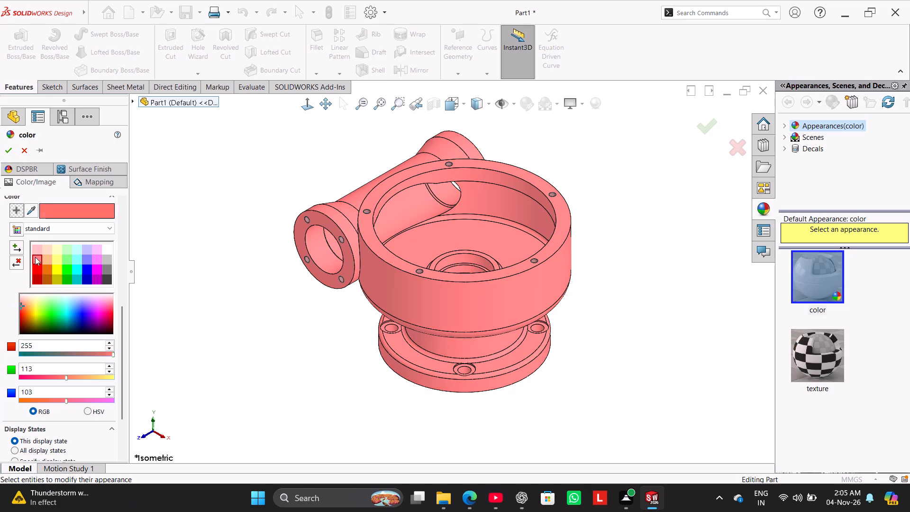
{"action": "left_click", "coordinate": [93, 411]}
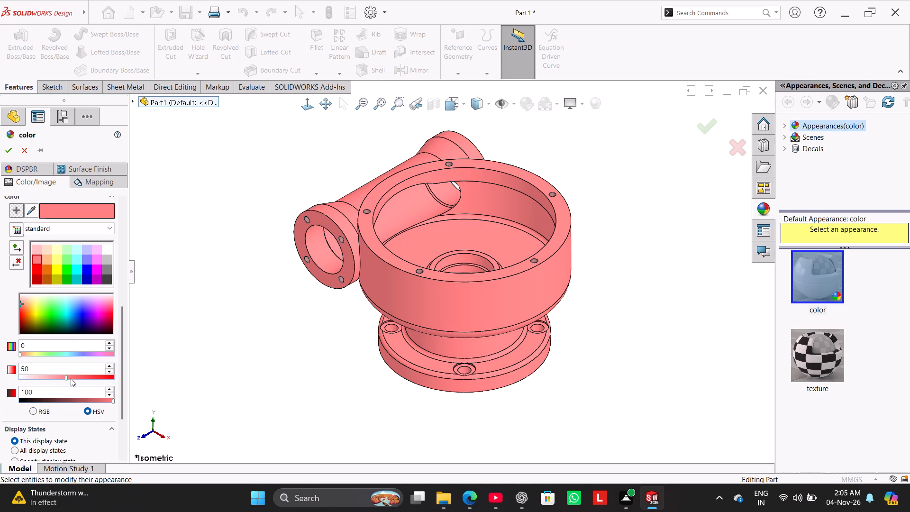
{"action": "left_click_drag", "start_coordinate": [66, 376], "coordinate": [81, 381]}
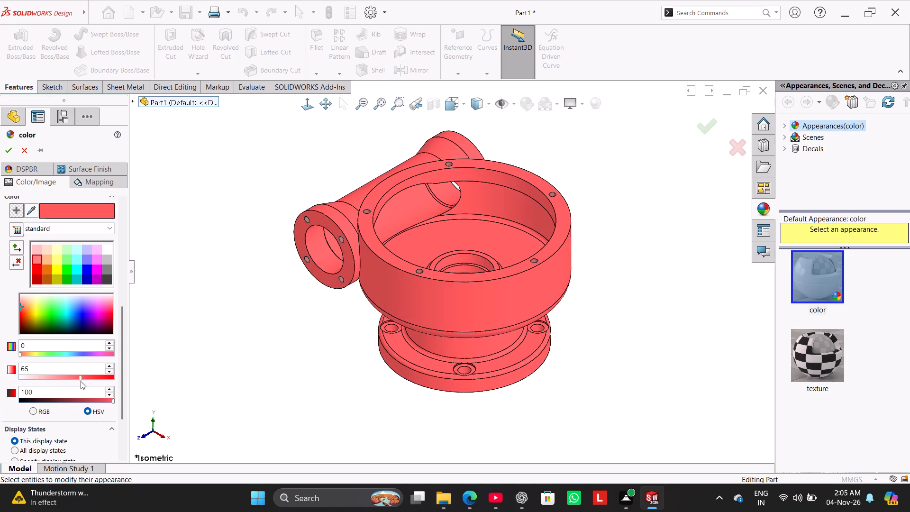
{"action": "left_click_drag", "start_coordinate": [81, 381], "coordinate": [46, 375]}
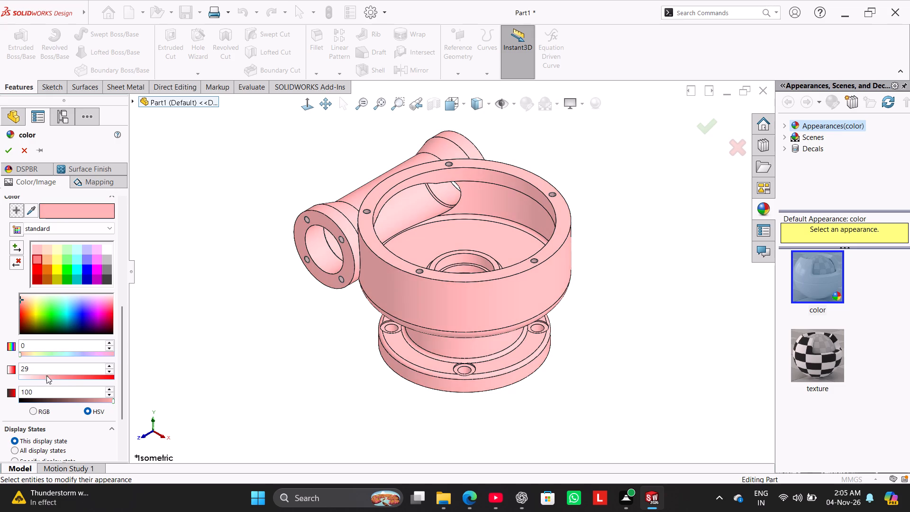
{"action": "left_click_drag", "start_coordinate": [46, 375], "coordinate": [61, 376]}
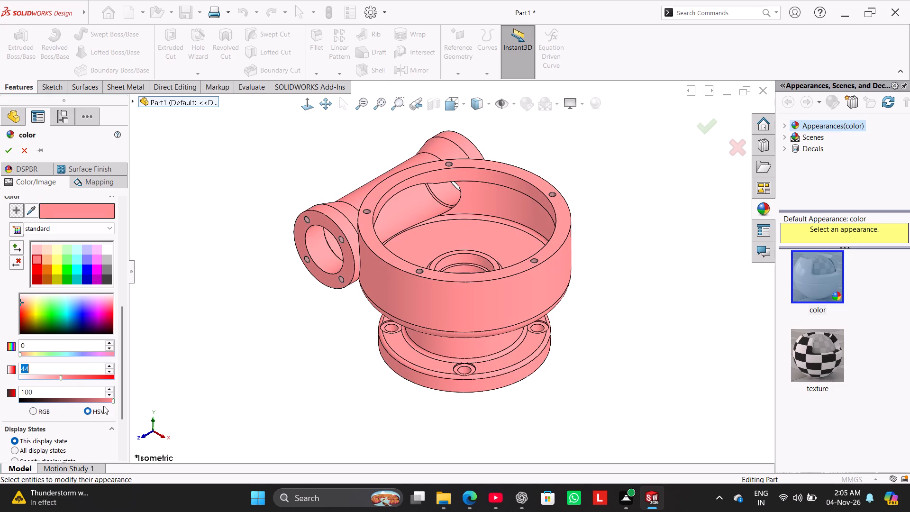
{"action": "left_click_drag", "start_coordinate": [114, 398], "coordinate": [90, 400]}
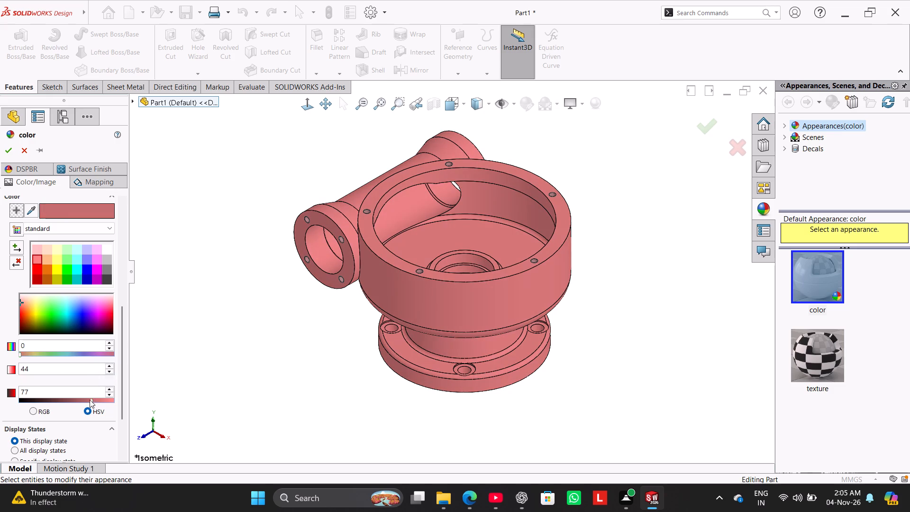
{"action": "left_click_drag", "start_coordinate": [90, 400], "coordinate": [91, 399]}
{"action": "left_click_drag", "start_coordinate": [91, 399], "coordinate": [93, 399]}
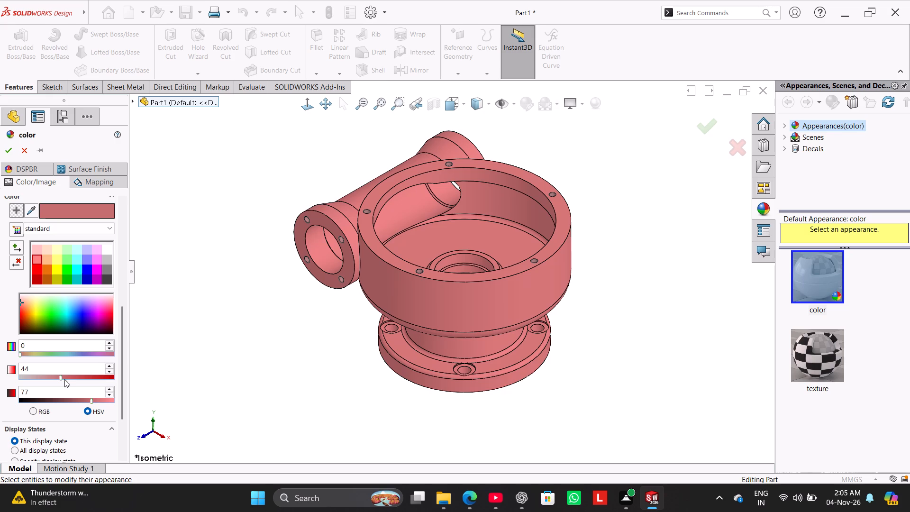
{"action": "left_click_drag", "start_coordinate": [60, 378], "coordinate": [69, 380]}
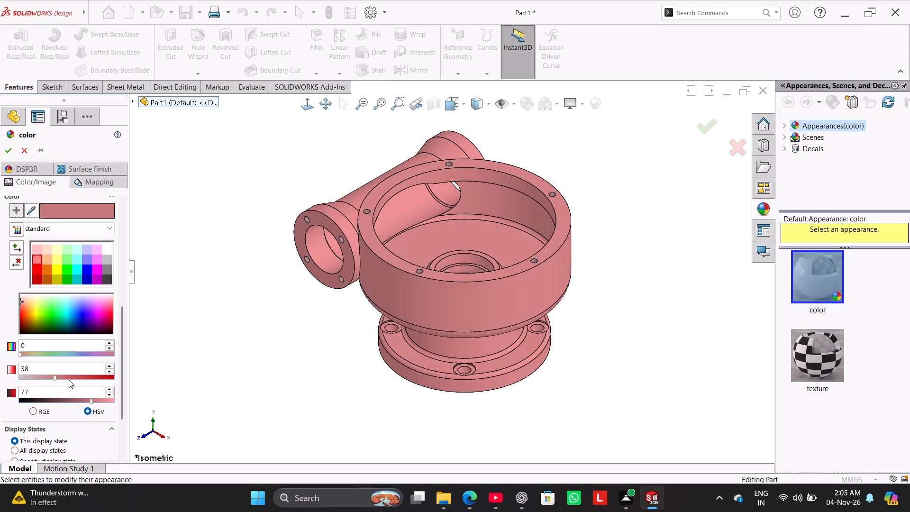
{"action": "left_click_drag", "start_coordinate": [69, 380], "coordinate": [79, 380]}
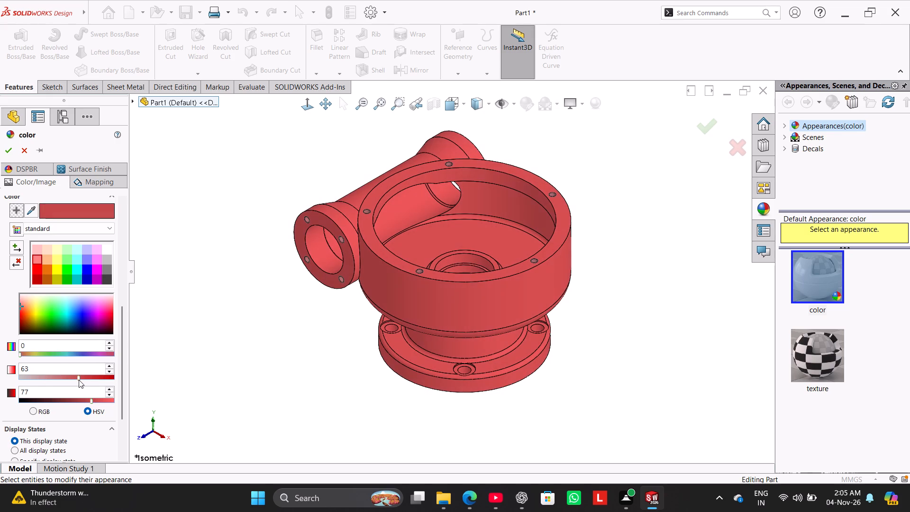
{"action": "left_click_drag", "start_coordinate": [79, 380], "coordinate": [75, 381]}
{"action": "left_click_drag", "start_coordinate": [92, 402], "coordinate": [84, 400]}
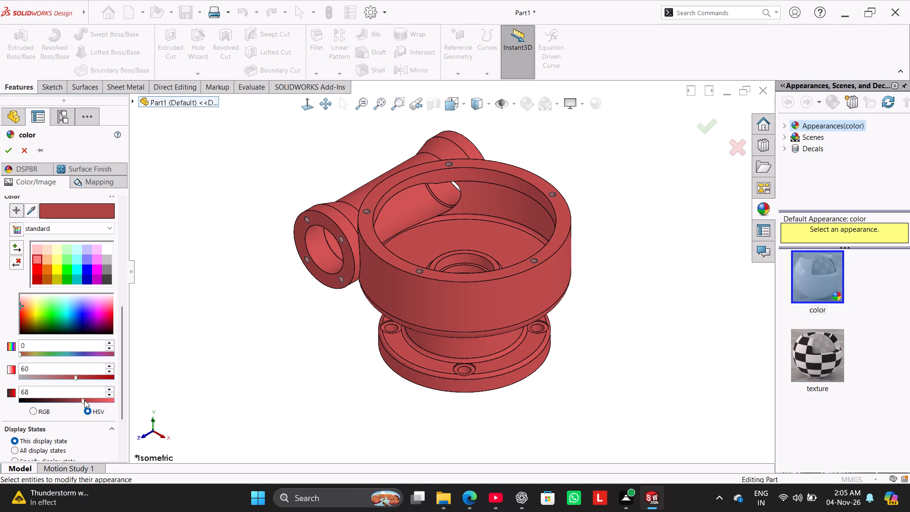
{"action": "left_click_drag", "start_coordinate": [84, 400], "coordinate": [88, 399]}
{"action": "left_click", "coordinate": [9, 150]}
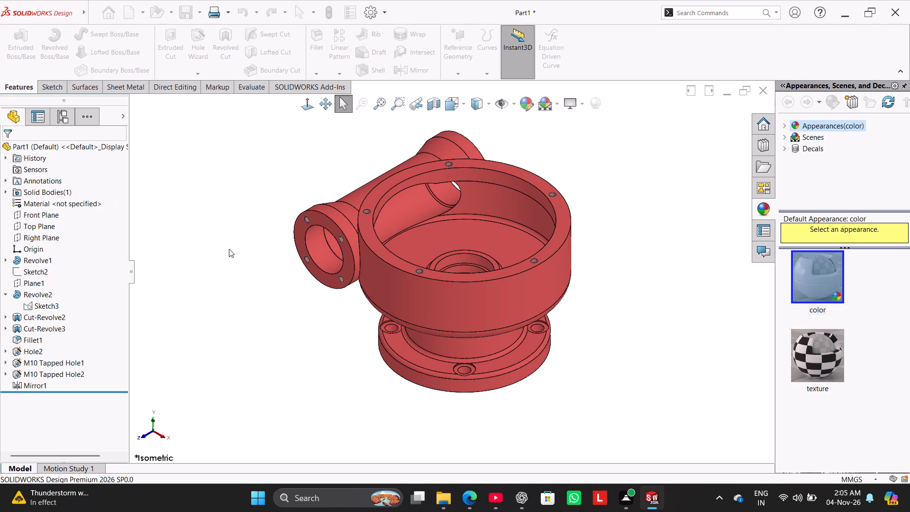
Inspect the recoloured part from several angles, including the bowl interior, central bore and side tube.
{"action": "left_click", "coordinate": [630, 211]}
{"action": "middle_click_drag", "start_coordinate": [611, 194], "coordinate": [605, 287]}
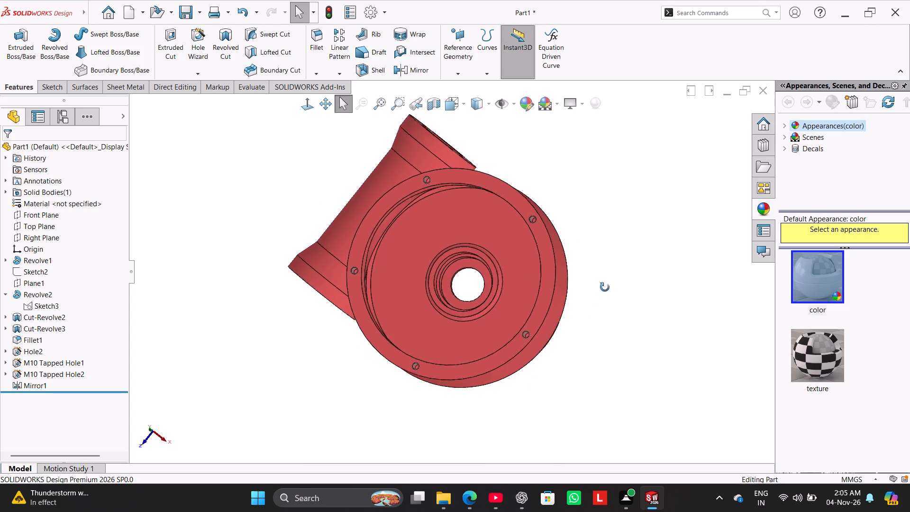
{"action": "middle_click_drag", "start_coordinate": [605, 287], "coordinate": [612, 160]}
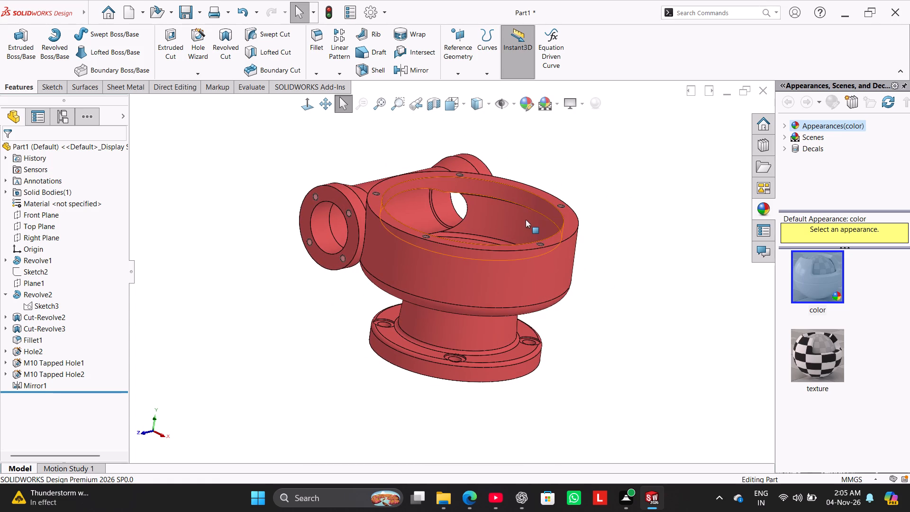
{"action": "middle_click_drag", "start_coordinate": [581, 179], "coordinate": [587, 259]}
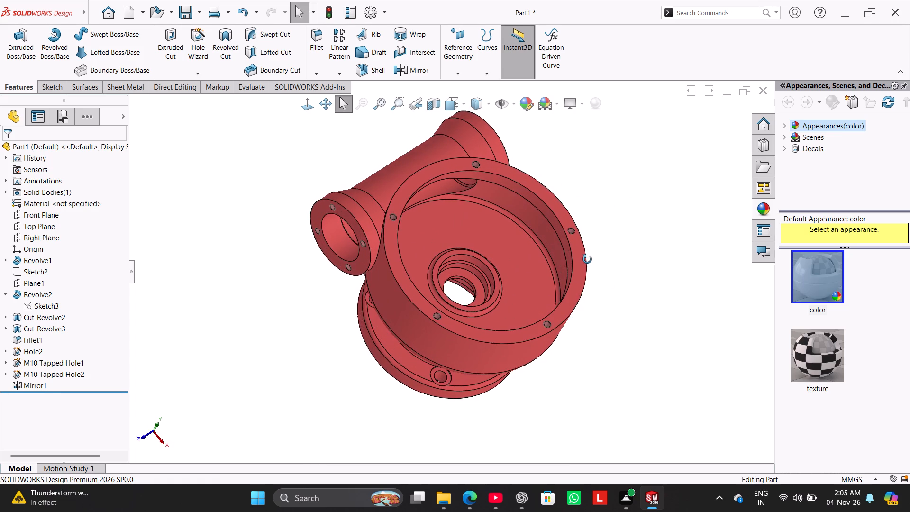
{"action": "middle_click_drag", "start_coordinate": [587, 259], "coordinate": [577, 246]}
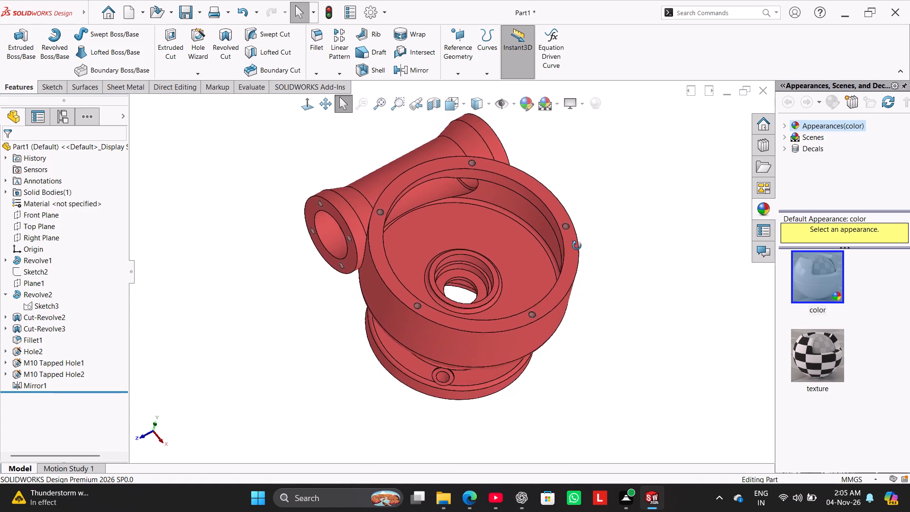
{"action": "middle_click_drag", "start_coordinate": [577, 246], "coordinate": [575, 220]}
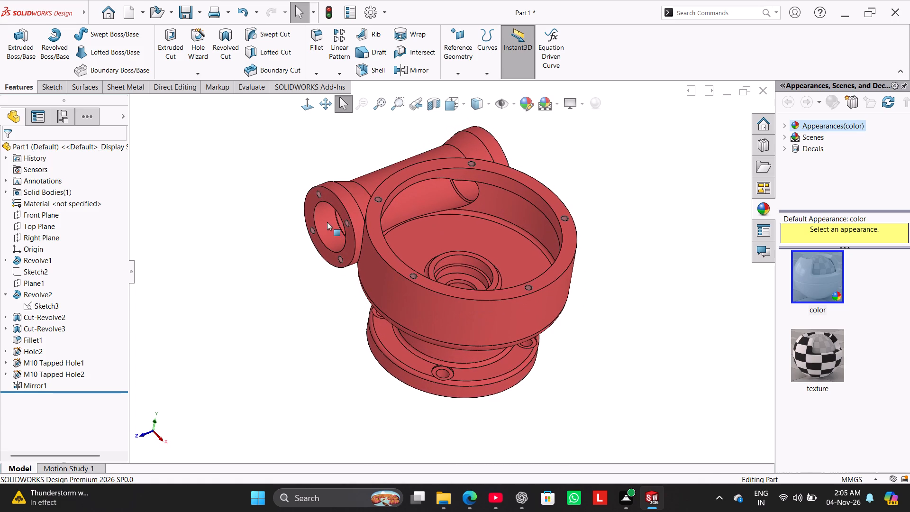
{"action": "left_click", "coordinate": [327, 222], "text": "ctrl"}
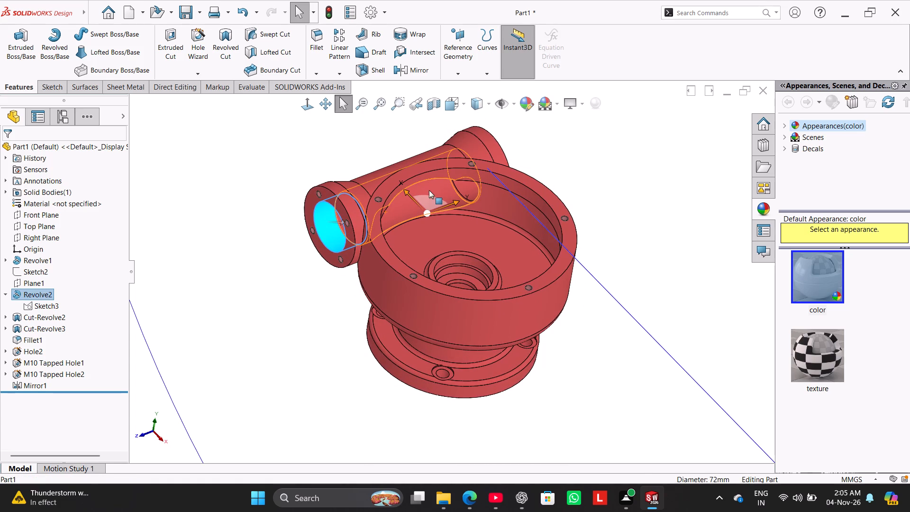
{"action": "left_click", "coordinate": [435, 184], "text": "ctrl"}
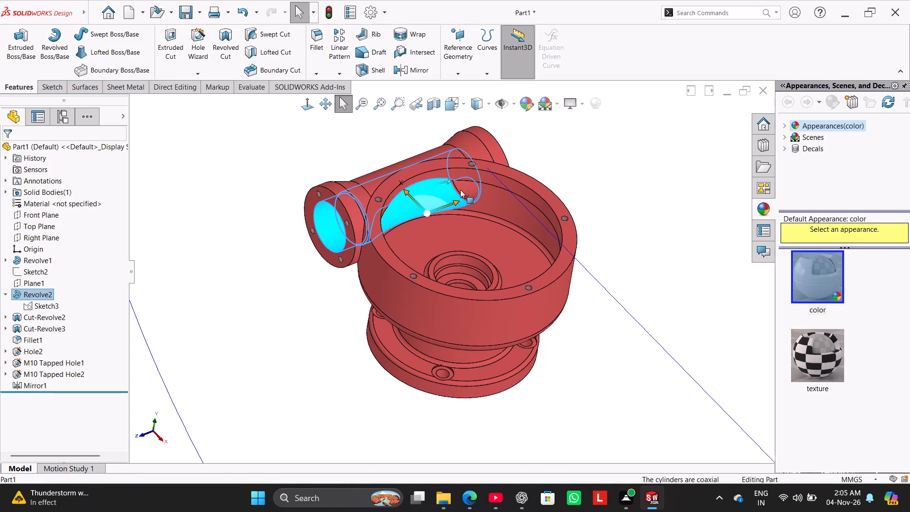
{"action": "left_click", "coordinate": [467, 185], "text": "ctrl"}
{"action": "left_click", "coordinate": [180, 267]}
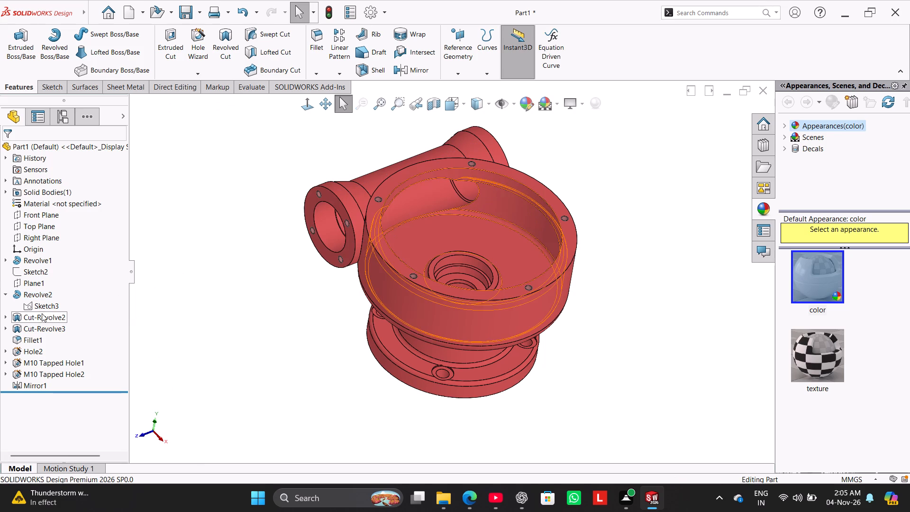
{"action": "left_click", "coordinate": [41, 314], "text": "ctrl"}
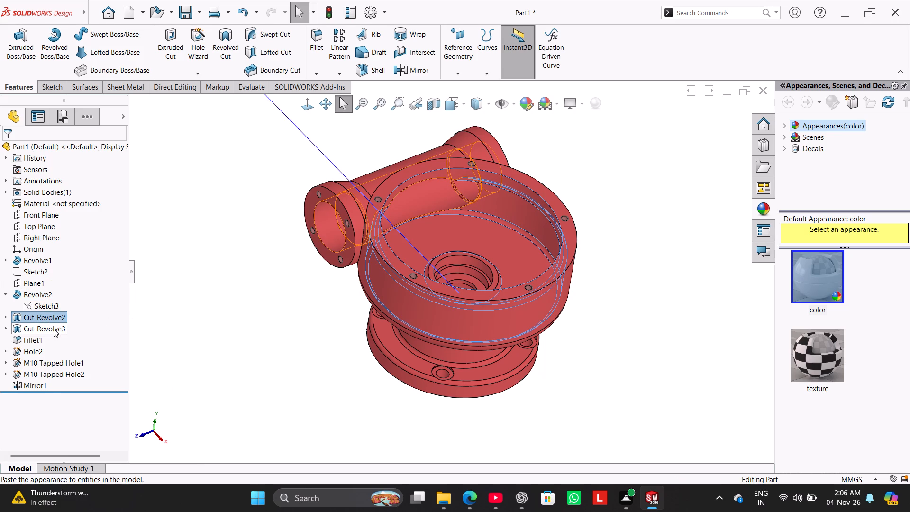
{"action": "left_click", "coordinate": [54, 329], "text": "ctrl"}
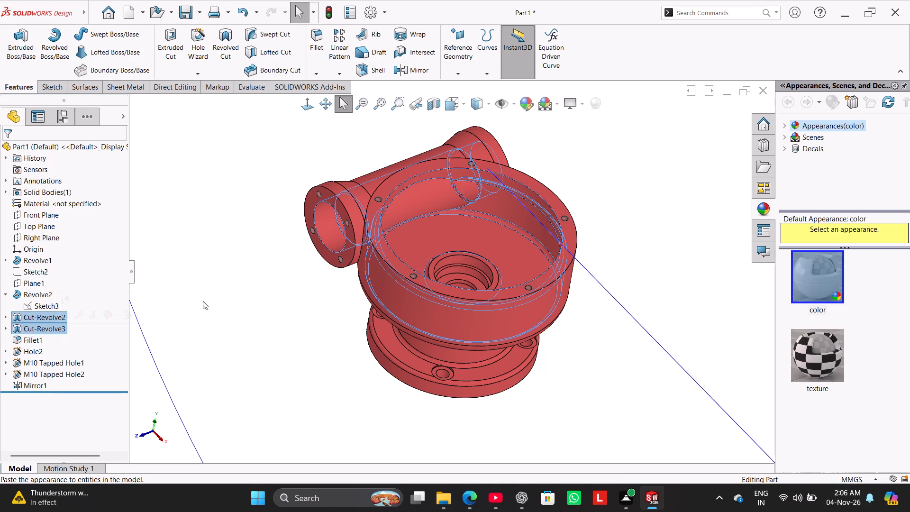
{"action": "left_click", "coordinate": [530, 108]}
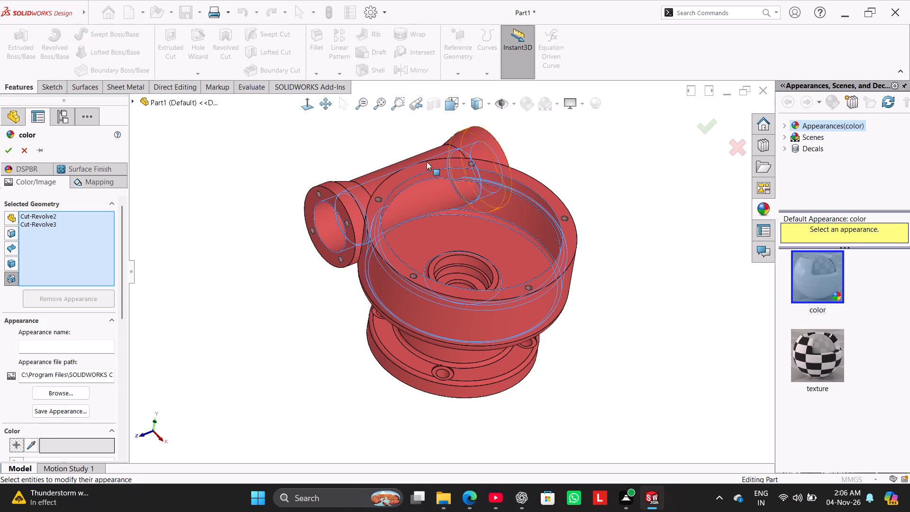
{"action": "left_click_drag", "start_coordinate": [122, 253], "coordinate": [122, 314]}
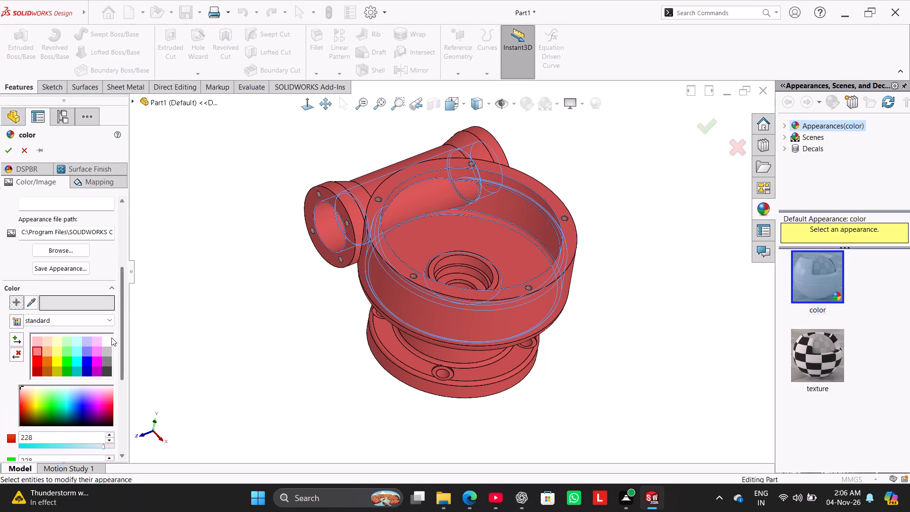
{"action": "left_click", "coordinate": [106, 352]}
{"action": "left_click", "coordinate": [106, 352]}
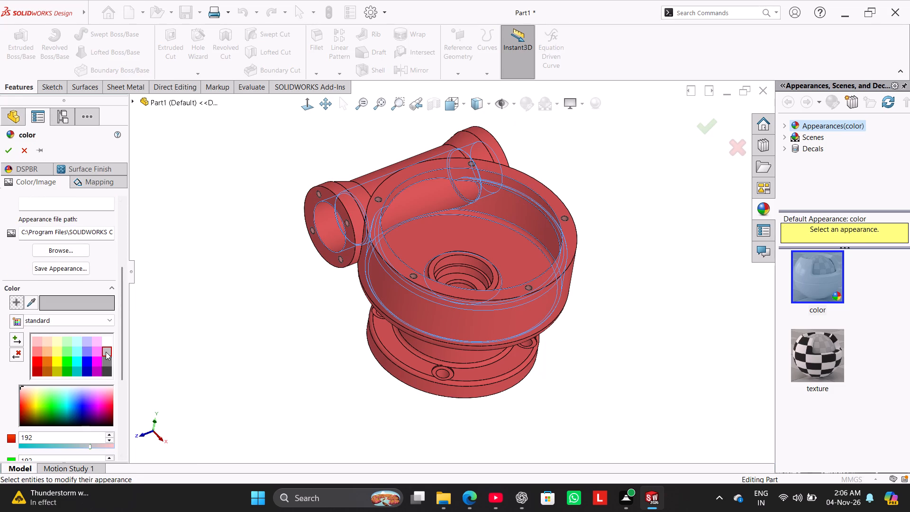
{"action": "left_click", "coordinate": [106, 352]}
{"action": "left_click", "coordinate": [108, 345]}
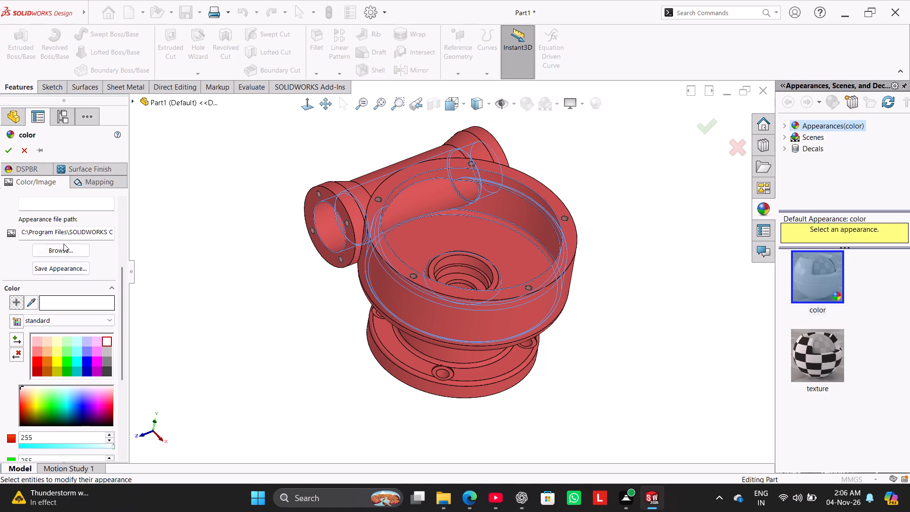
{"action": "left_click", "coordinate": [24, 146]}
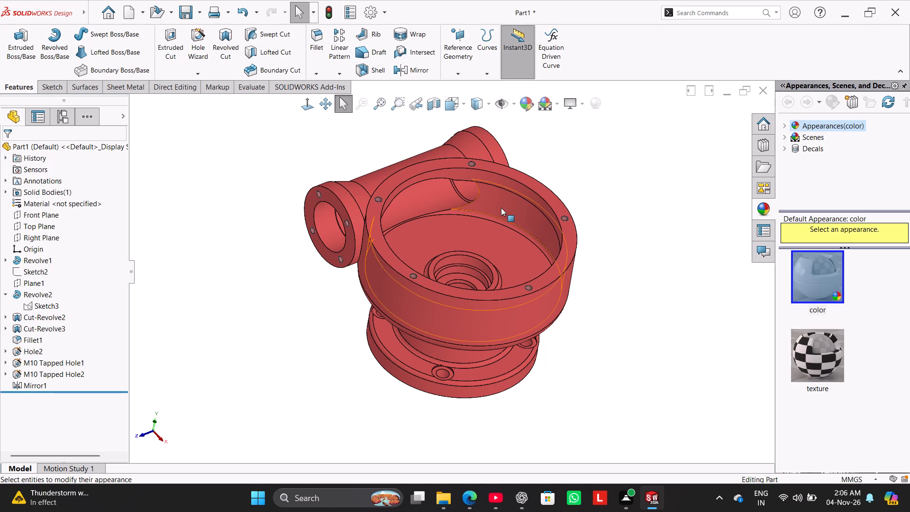
Colour the bowl's inner side wall face standard medium grey, RGB 128, 128, 128, and apply it.
{"action": "left_click", "coordinate": [502, 210]}
{"action": "left_click", "coordinate": [530, 106]}
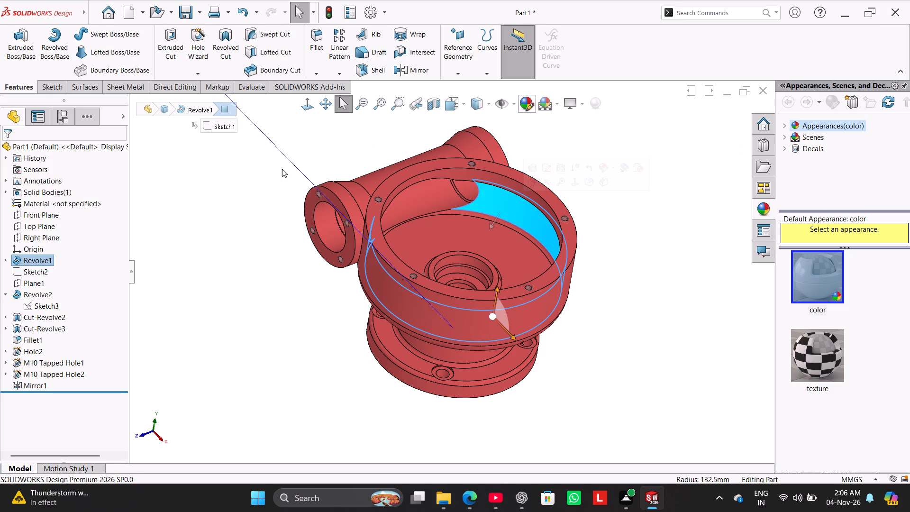
{"action": "left_click_drag", "start_coordinate": [121, 261], "coordinate": [122, 301]}
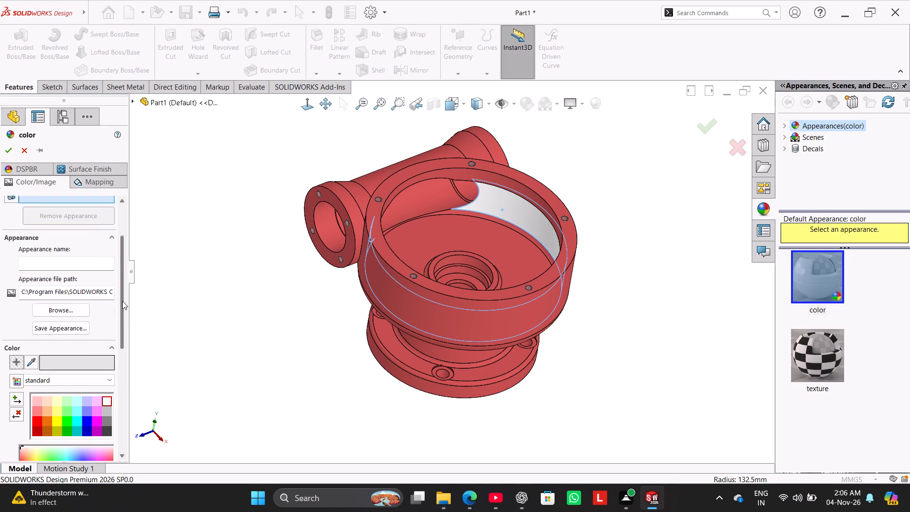
{"action": "left_click_drag", "start_coordinate": [122, 301], "coordinate": [125, 324]}
{"action": "left_click", "coordinate": [107, 347]}
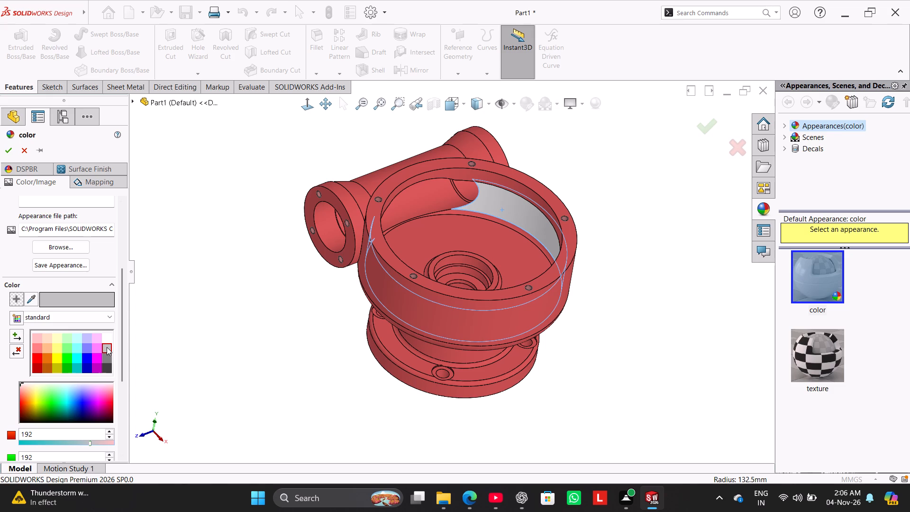
{"action": "left_click", "coordinate": [107, 351]}
{"action": "left_click", "coordinate": [109, 357]}
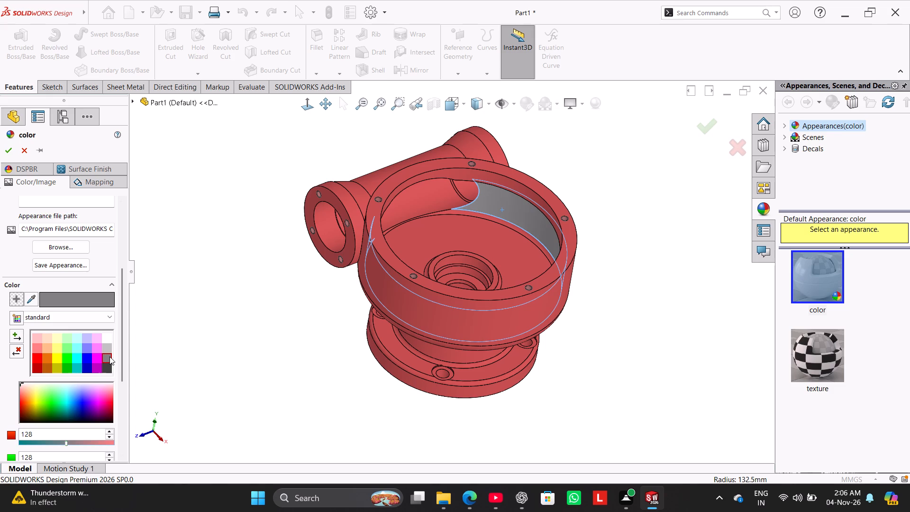
{"action": "left_click", "coordinate": [9, 155]}
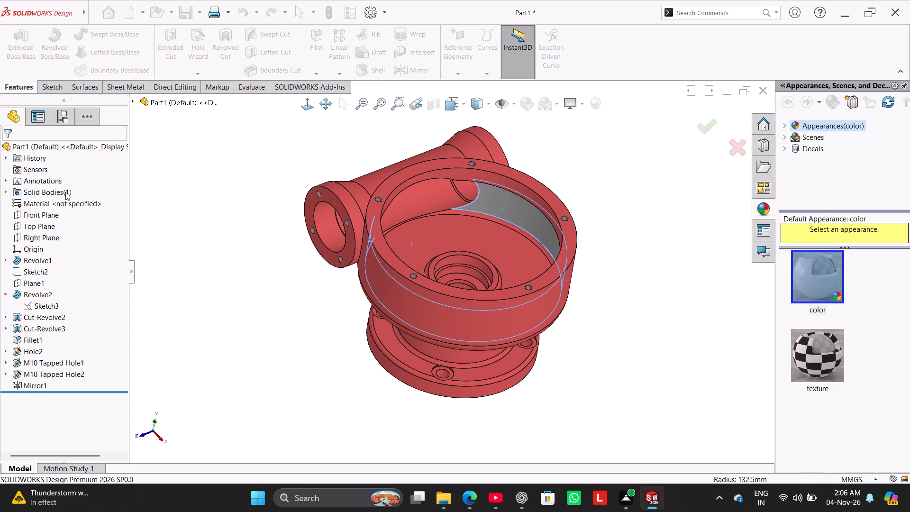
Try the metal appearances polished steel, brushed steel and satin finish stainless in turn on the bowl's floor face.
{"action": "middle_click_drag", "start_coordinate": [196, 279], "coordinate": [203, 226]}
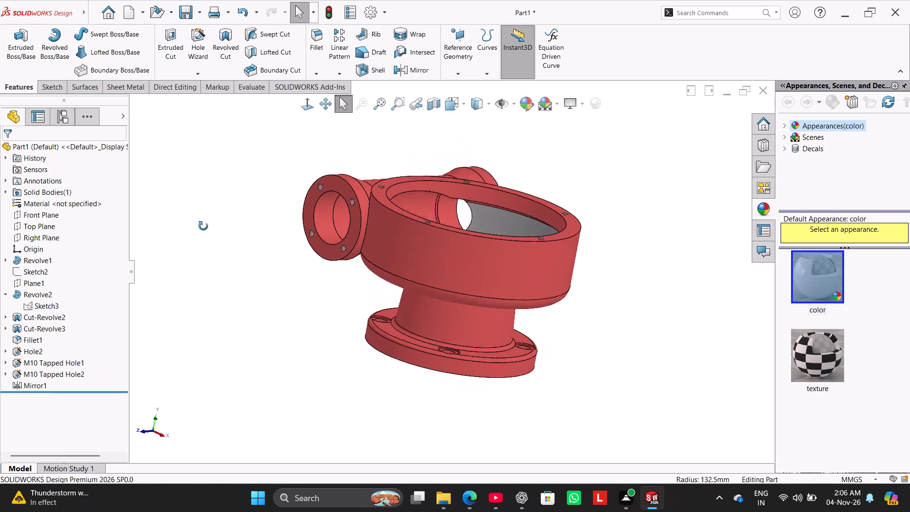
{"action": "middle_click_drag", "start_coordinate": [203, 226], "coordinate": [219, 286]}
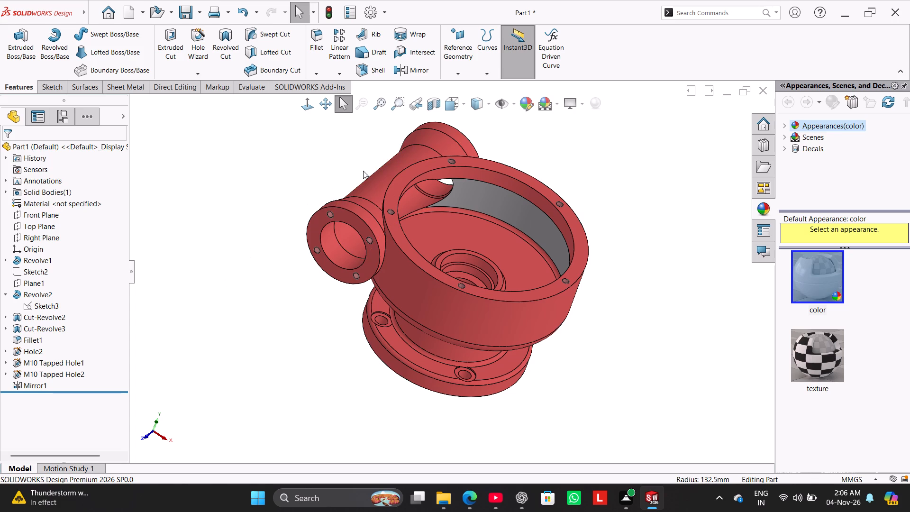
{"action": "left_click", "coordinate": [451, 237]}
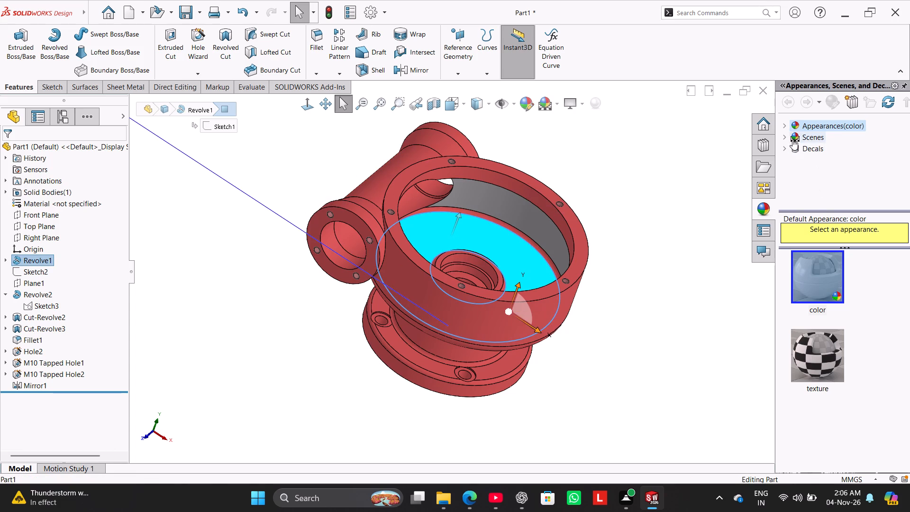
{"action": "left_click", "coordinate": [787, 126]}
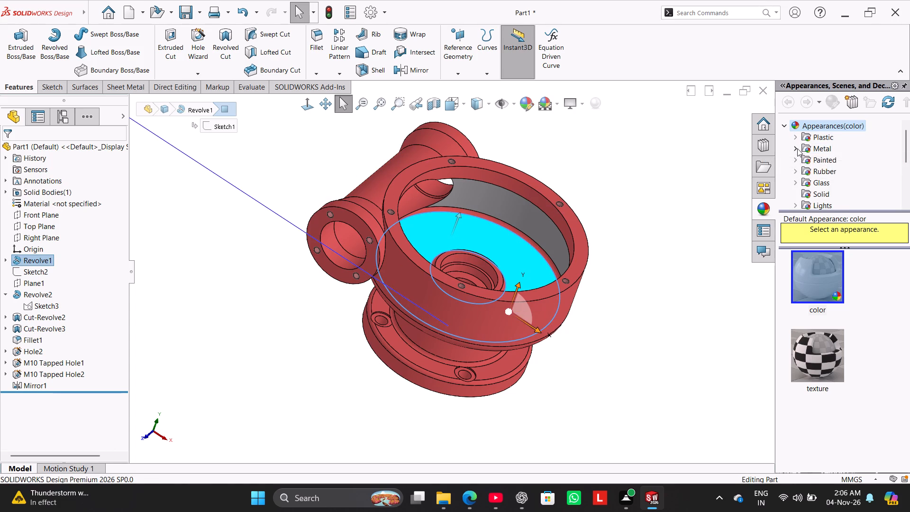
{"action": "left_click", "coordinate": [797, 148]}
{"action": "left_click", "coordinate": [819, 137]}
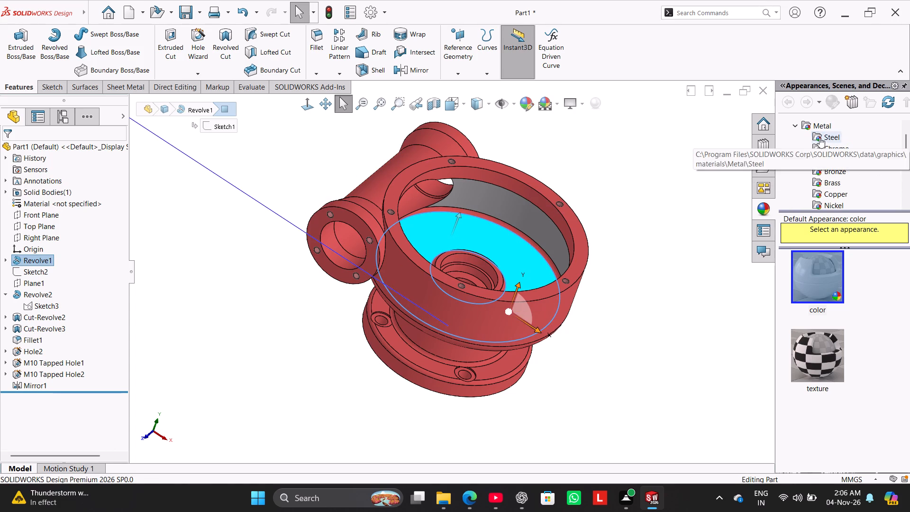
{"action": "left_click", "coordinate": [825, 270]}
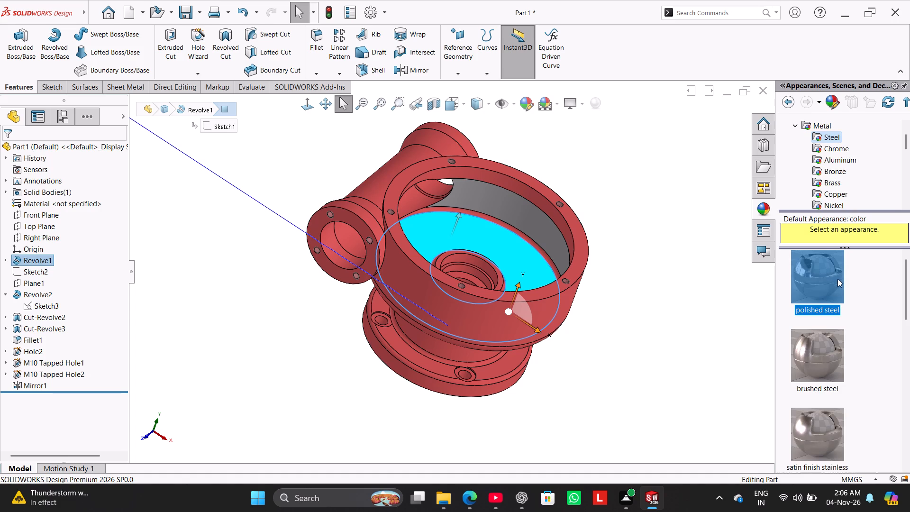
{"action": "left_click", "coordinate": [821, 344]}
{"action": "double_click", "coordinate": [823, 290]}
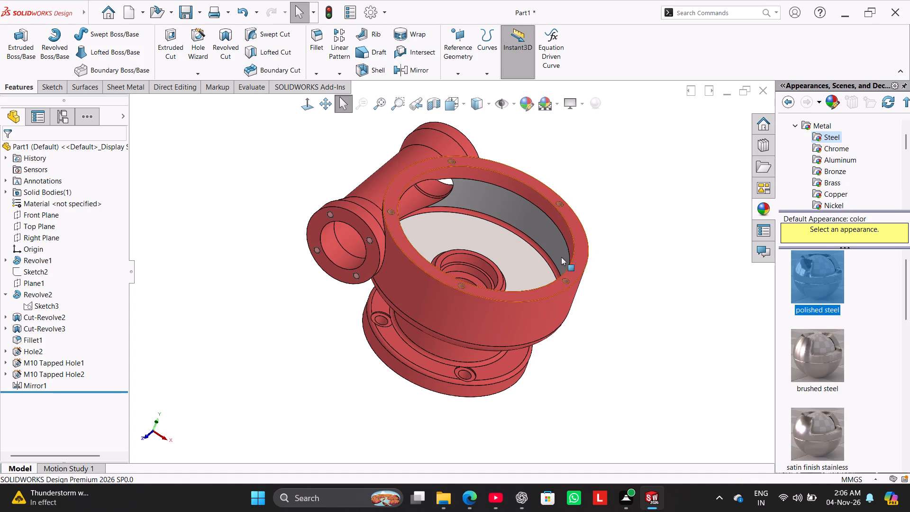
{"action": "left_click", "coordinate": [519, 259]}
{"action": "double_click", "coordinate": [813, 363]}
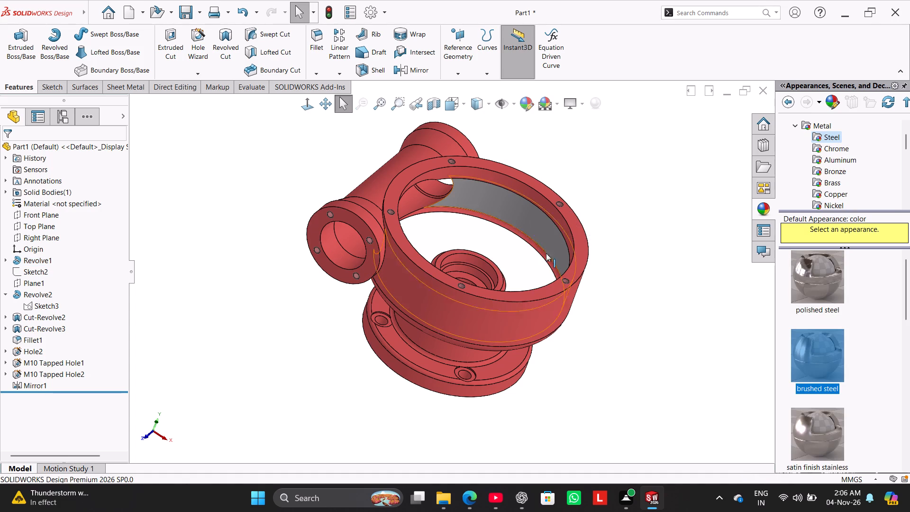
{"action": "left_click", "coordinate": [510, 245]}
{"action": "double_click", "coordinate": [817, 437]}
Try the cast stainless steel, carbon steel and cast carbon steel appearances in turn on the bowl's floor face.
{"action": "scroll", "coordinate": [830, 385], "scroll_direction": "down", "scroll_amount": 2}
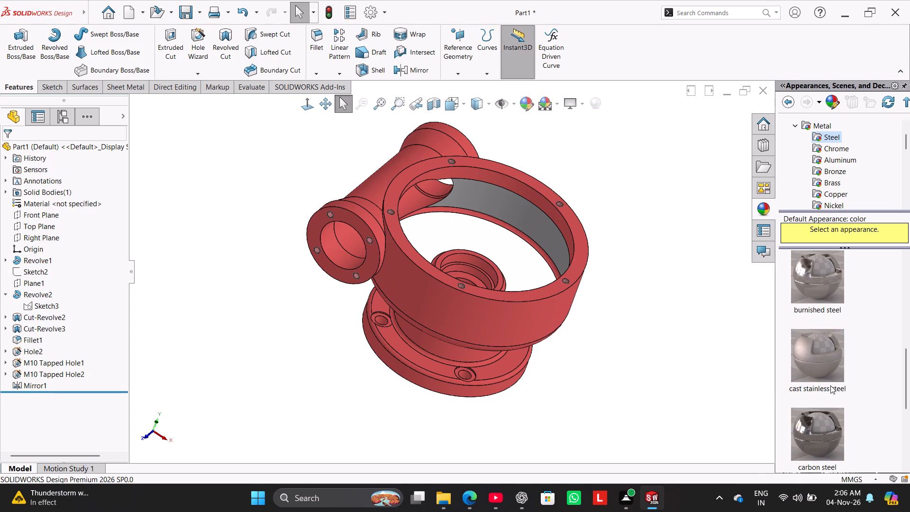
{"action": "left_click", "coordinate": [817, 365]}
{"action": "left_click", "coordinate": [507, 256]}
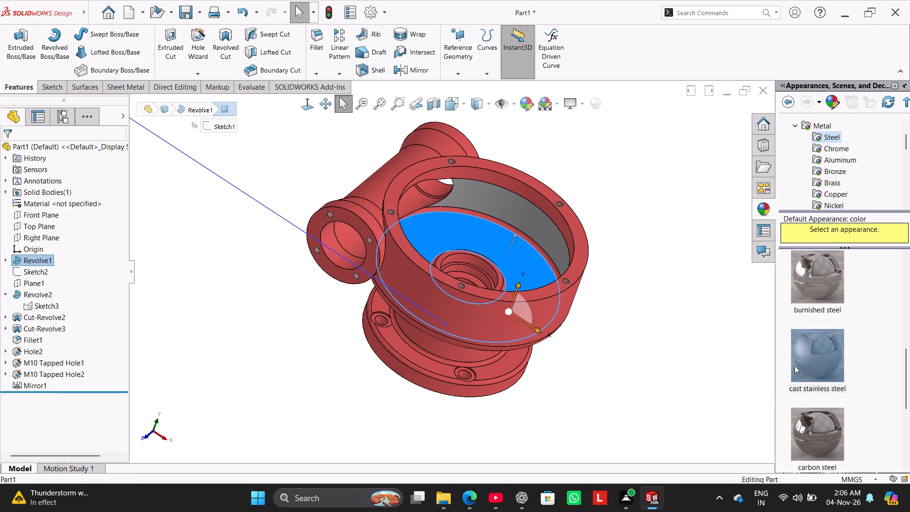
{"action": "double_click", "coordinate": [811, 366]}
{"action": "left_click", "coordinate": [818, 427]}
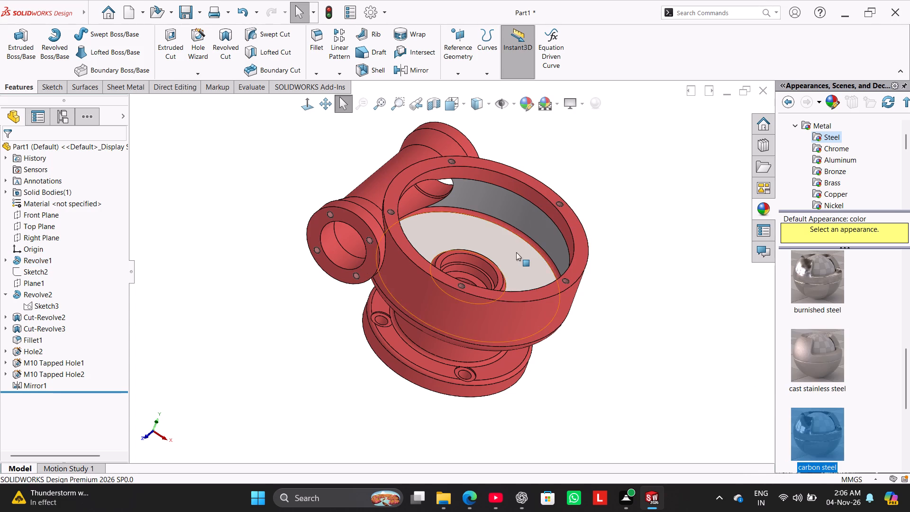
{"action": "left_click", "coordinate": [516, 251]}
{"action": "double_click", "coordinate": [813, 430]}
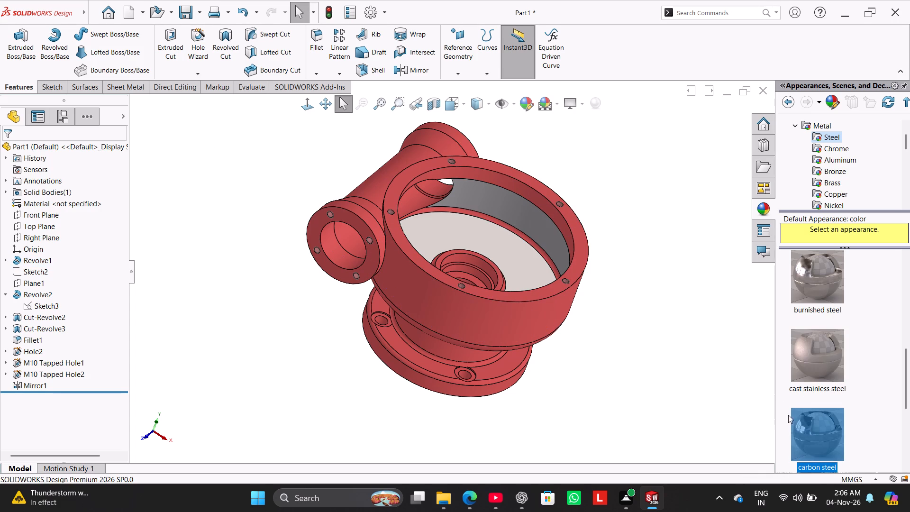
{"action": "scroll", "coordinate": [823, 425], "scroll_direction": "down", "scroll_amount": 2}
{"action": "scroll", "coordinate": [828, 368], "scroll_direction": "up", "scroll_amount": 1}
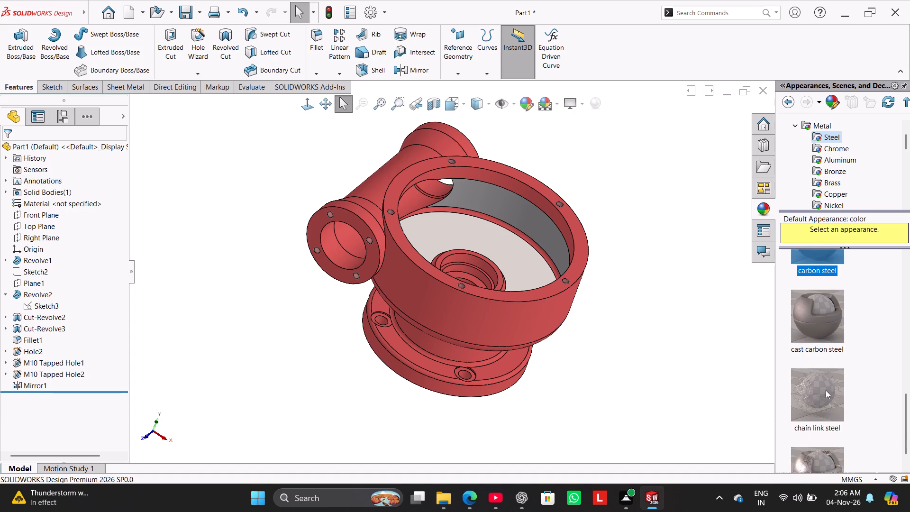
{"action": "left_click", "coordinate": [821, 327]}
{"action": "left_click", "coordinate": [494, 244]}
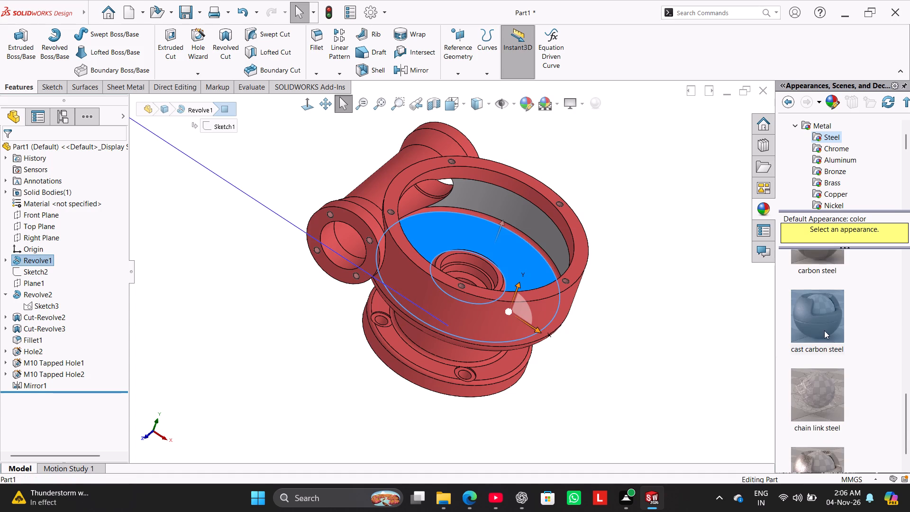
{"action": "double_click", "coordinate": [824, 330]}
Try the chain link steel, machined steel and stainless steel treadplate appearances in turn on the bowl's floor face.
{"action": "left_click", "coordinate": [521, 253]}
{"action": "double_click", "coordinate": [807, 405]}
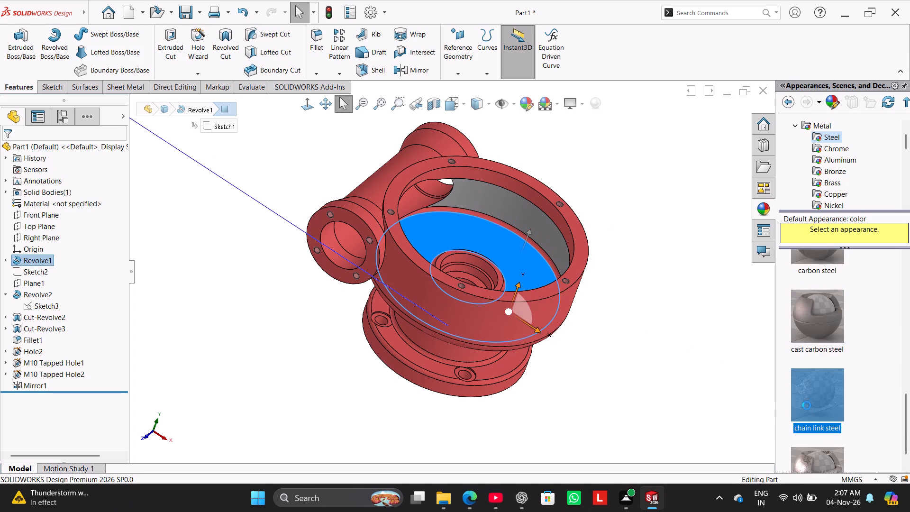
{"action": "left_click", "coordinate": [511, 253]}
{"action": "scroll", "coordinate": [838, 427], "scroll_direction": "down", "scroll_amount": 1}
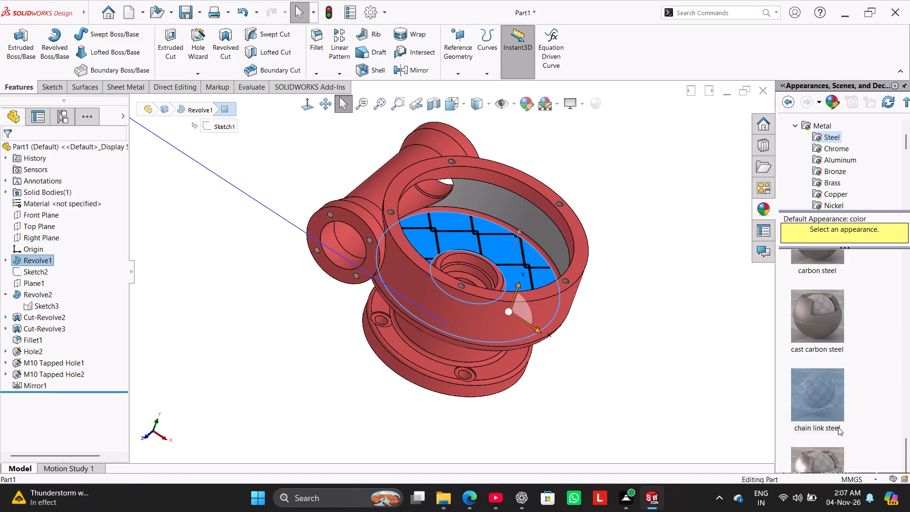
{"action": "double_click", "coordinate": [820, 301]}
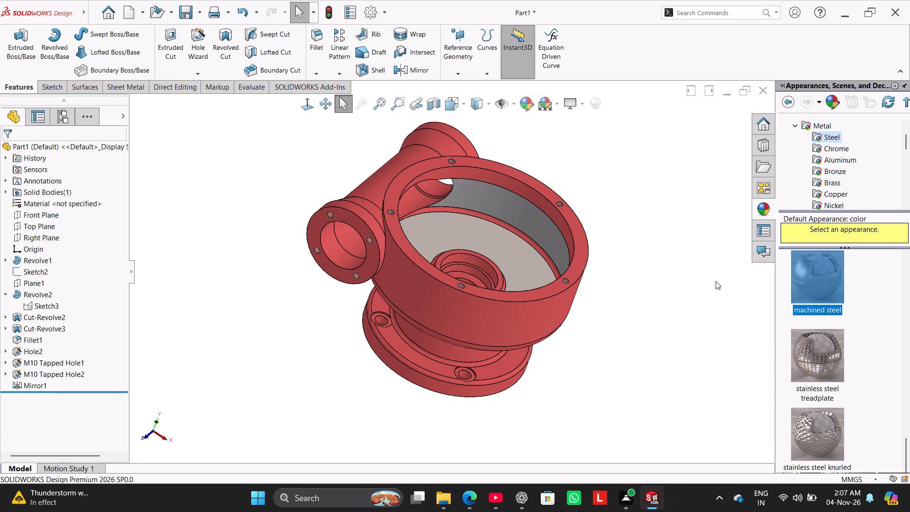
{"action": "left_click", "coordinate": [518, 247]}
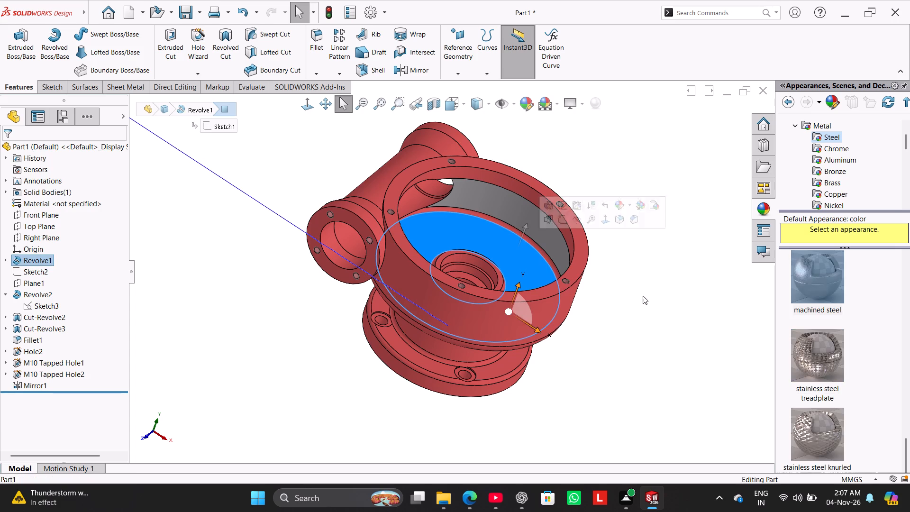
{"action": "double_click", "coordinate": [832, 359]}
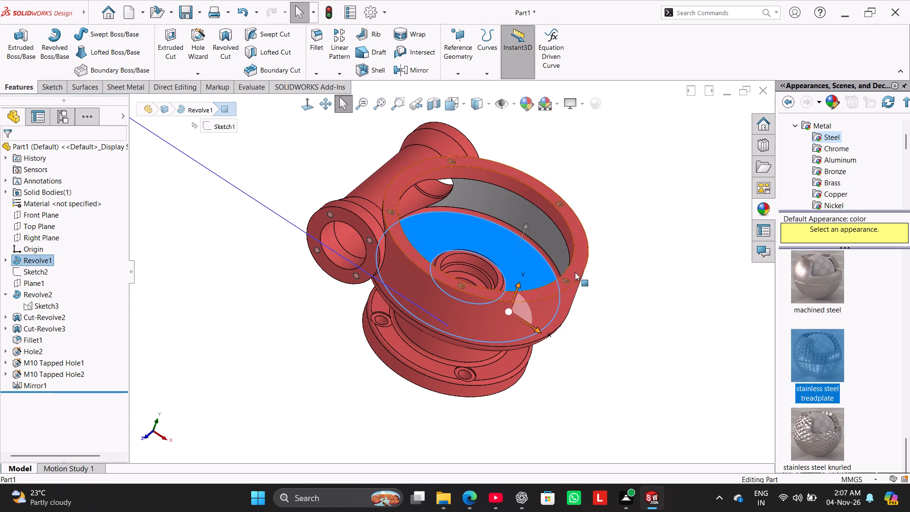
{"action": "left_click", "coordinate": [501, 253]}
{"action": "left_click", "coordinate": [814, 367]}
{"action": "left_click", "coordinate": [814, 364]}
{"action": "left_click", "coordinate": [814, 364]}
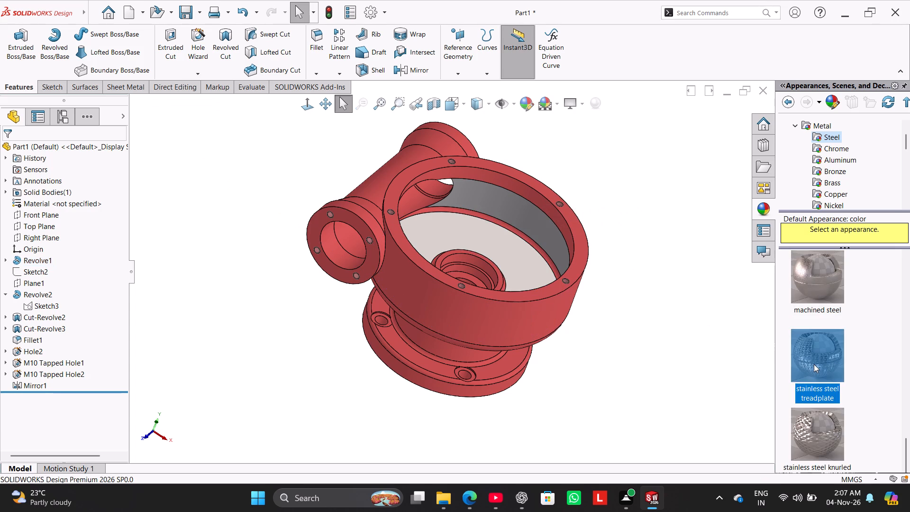
Apply the stainless steel knurled appearance to the bowl's floor face.
{"action": "left_click", "coordinate": [819, 436]}
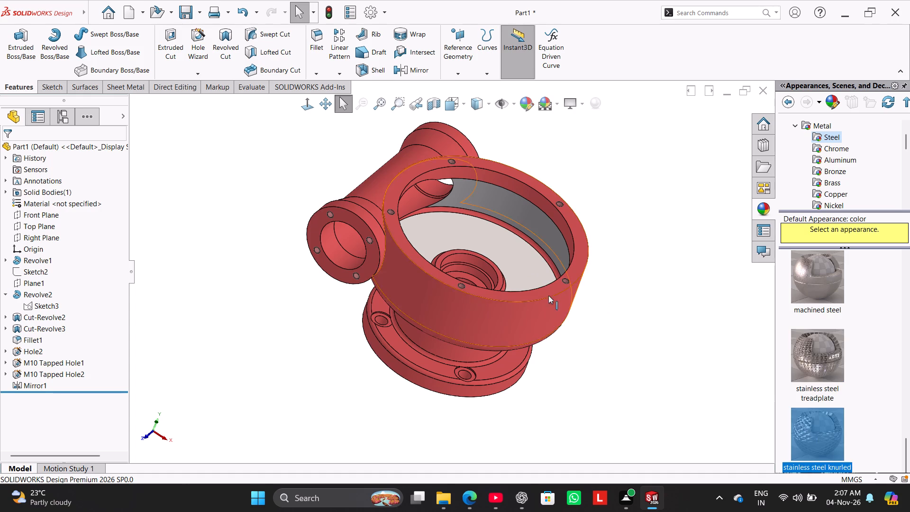
{"action": "left_click", "coordinate": [529, 265]}
{"action": "triple_click", "coordinate": [828, 435]}
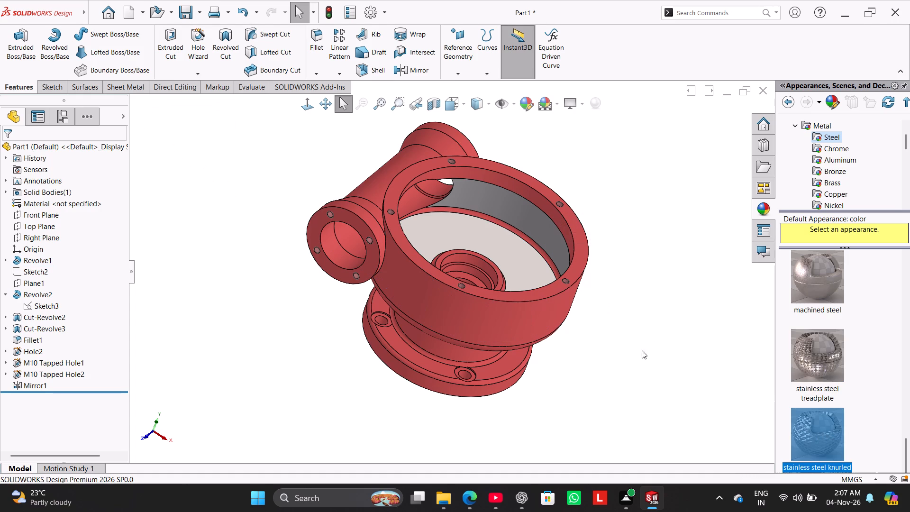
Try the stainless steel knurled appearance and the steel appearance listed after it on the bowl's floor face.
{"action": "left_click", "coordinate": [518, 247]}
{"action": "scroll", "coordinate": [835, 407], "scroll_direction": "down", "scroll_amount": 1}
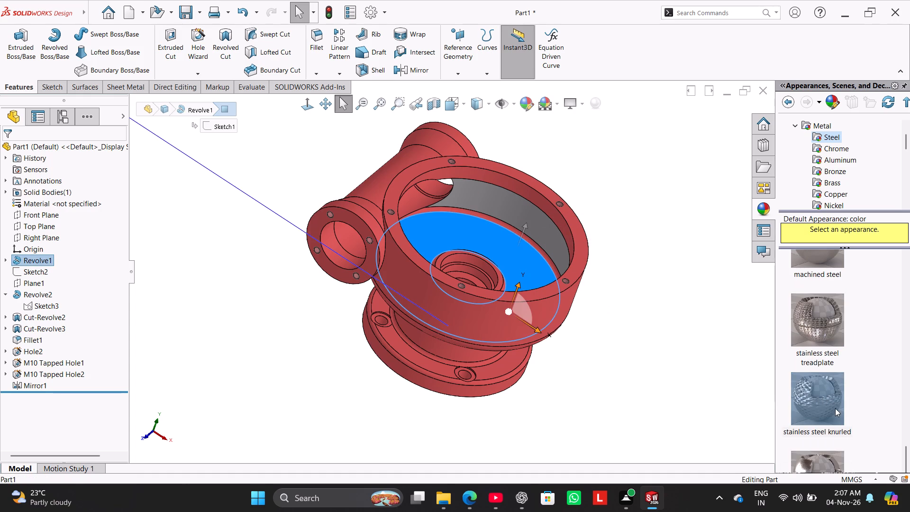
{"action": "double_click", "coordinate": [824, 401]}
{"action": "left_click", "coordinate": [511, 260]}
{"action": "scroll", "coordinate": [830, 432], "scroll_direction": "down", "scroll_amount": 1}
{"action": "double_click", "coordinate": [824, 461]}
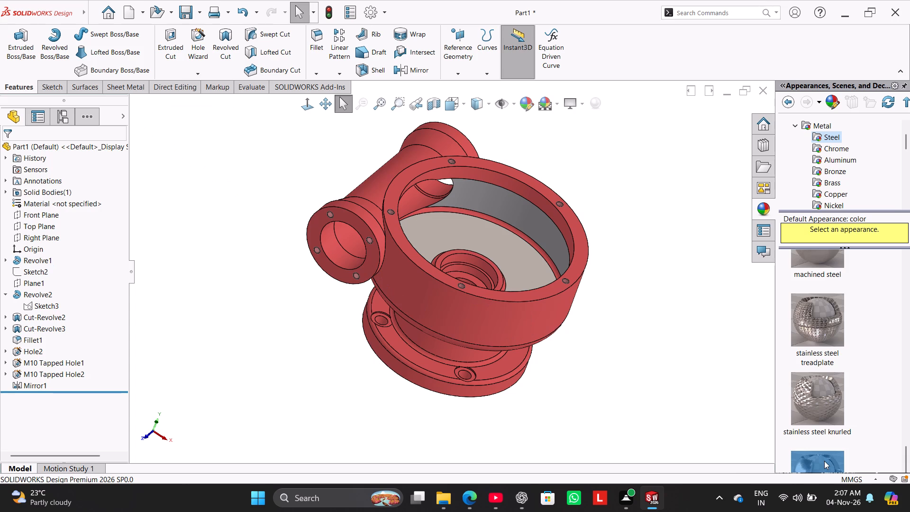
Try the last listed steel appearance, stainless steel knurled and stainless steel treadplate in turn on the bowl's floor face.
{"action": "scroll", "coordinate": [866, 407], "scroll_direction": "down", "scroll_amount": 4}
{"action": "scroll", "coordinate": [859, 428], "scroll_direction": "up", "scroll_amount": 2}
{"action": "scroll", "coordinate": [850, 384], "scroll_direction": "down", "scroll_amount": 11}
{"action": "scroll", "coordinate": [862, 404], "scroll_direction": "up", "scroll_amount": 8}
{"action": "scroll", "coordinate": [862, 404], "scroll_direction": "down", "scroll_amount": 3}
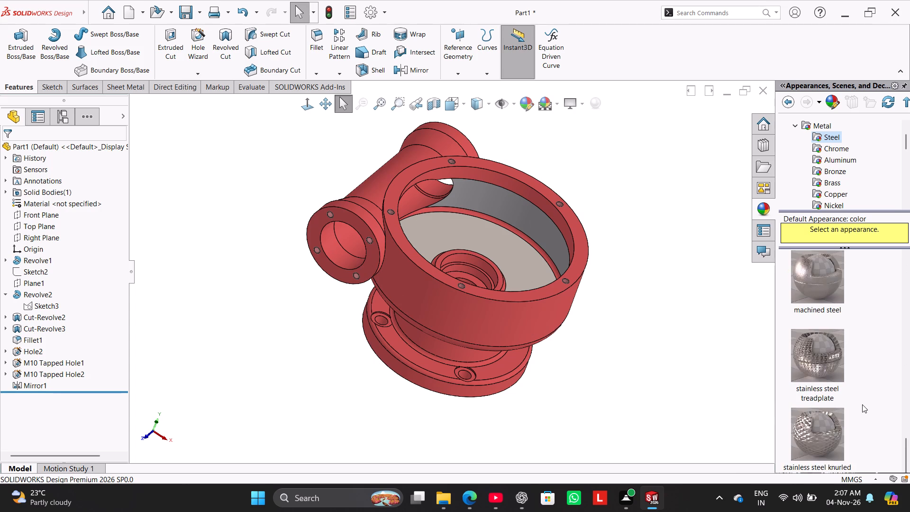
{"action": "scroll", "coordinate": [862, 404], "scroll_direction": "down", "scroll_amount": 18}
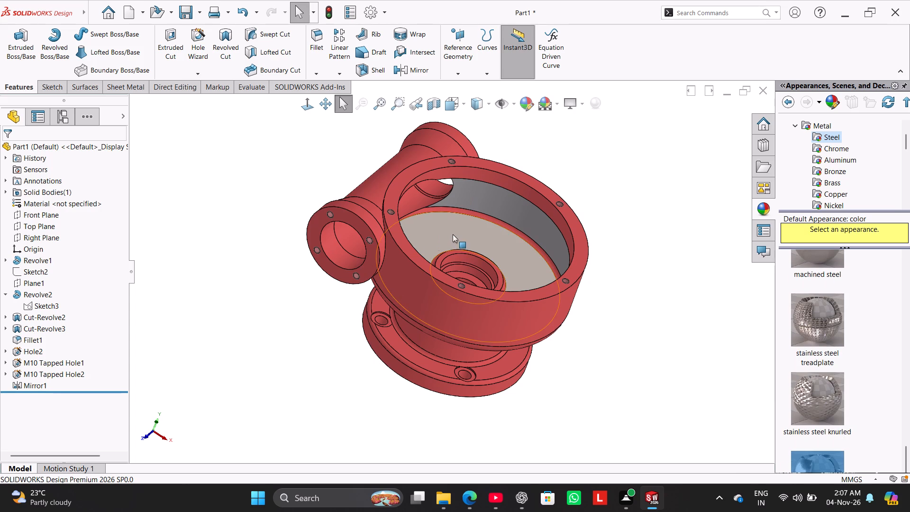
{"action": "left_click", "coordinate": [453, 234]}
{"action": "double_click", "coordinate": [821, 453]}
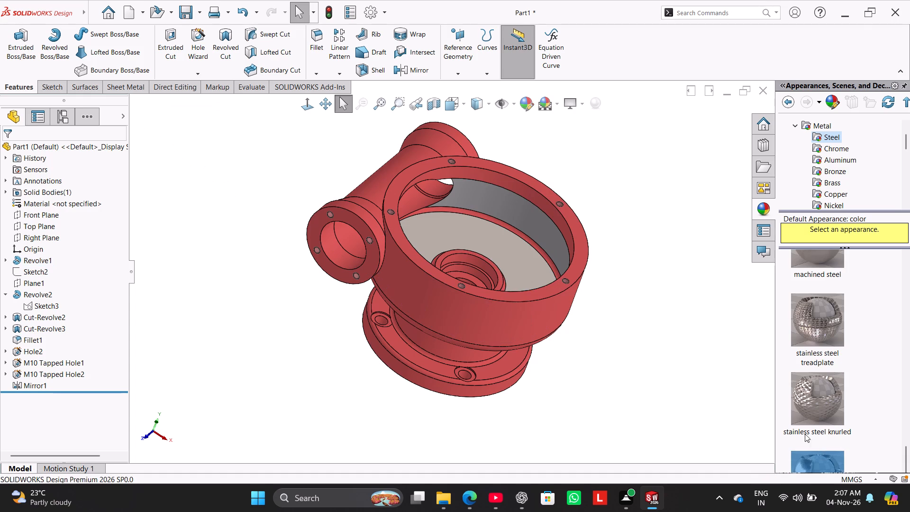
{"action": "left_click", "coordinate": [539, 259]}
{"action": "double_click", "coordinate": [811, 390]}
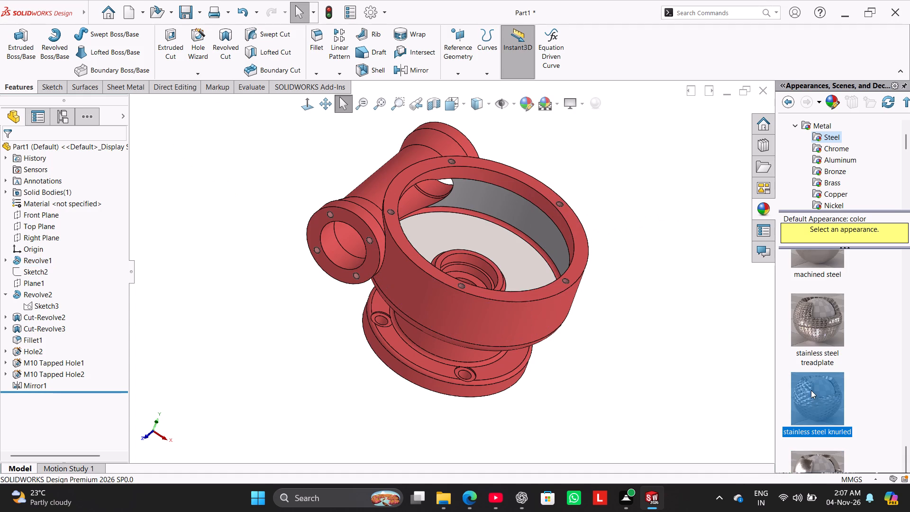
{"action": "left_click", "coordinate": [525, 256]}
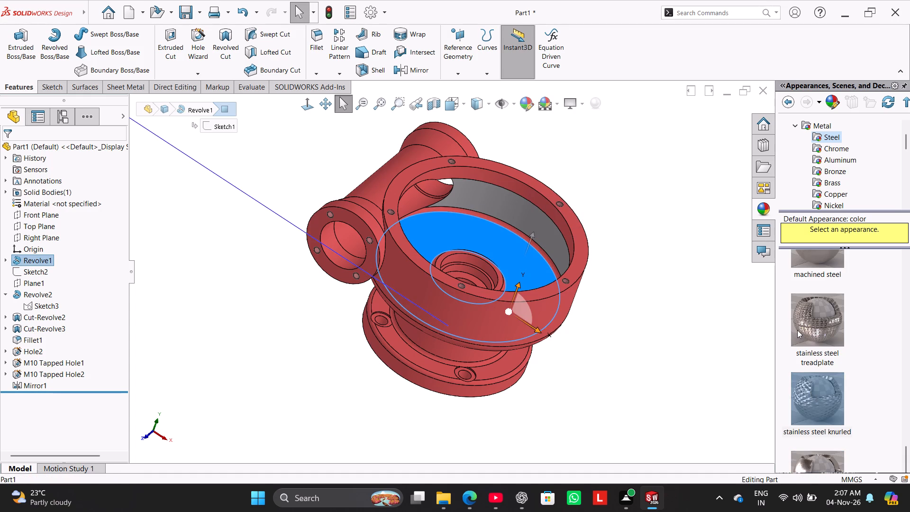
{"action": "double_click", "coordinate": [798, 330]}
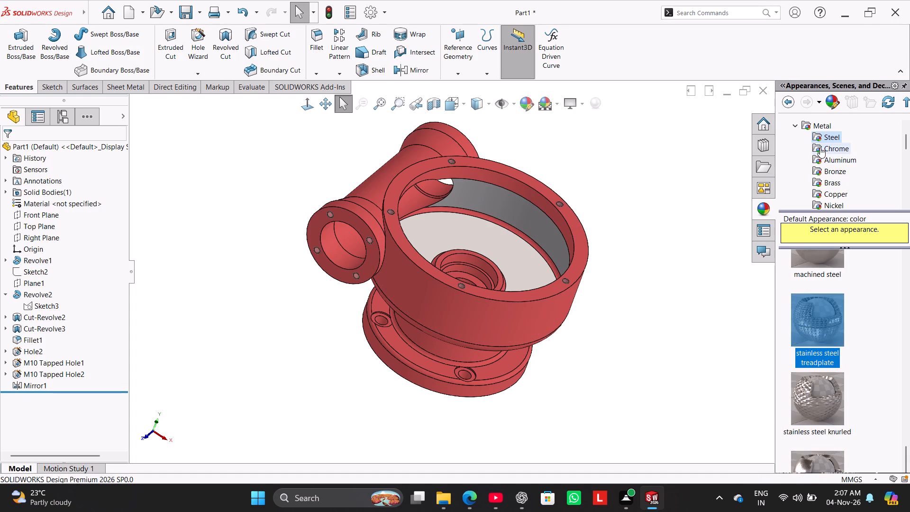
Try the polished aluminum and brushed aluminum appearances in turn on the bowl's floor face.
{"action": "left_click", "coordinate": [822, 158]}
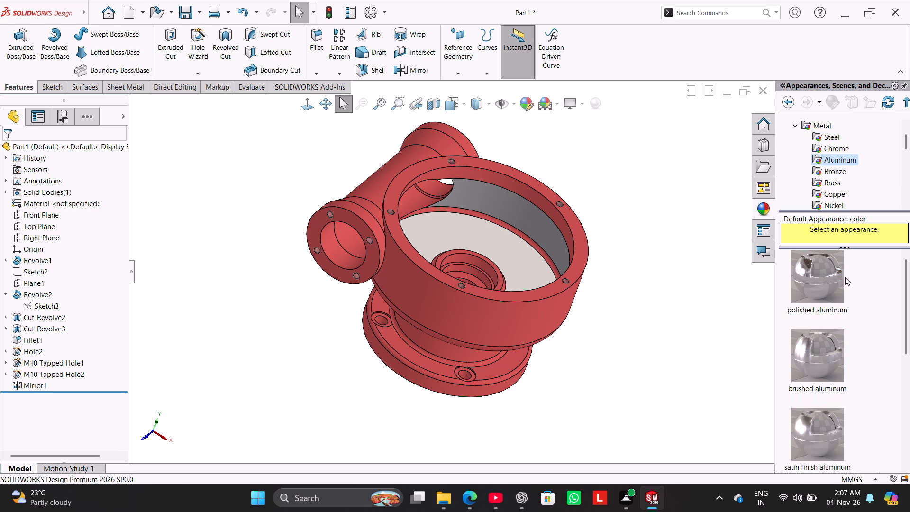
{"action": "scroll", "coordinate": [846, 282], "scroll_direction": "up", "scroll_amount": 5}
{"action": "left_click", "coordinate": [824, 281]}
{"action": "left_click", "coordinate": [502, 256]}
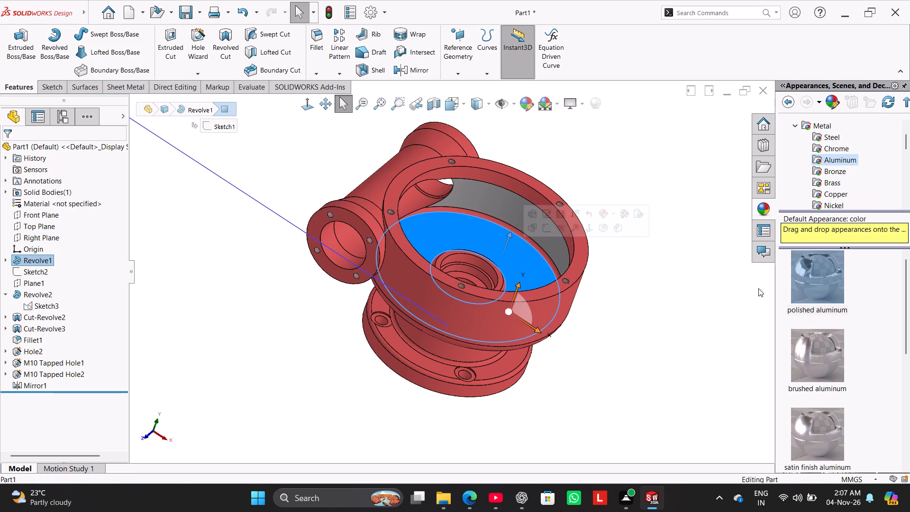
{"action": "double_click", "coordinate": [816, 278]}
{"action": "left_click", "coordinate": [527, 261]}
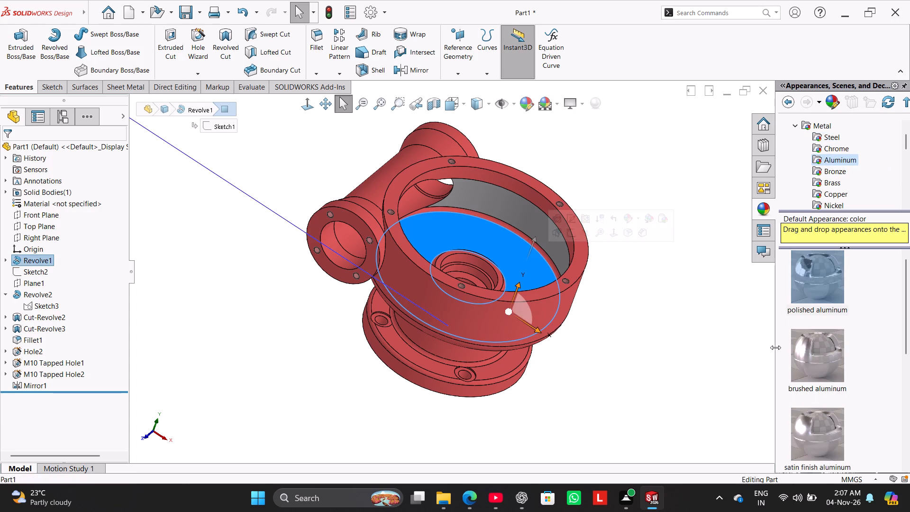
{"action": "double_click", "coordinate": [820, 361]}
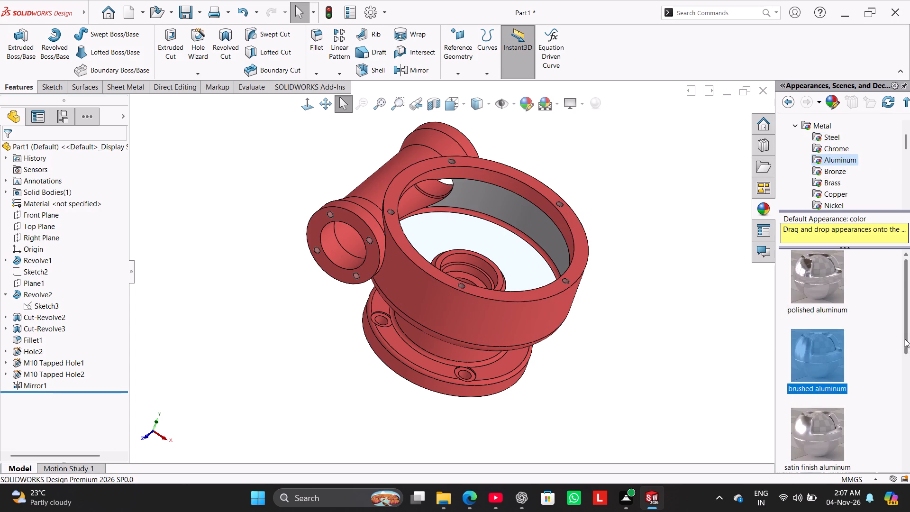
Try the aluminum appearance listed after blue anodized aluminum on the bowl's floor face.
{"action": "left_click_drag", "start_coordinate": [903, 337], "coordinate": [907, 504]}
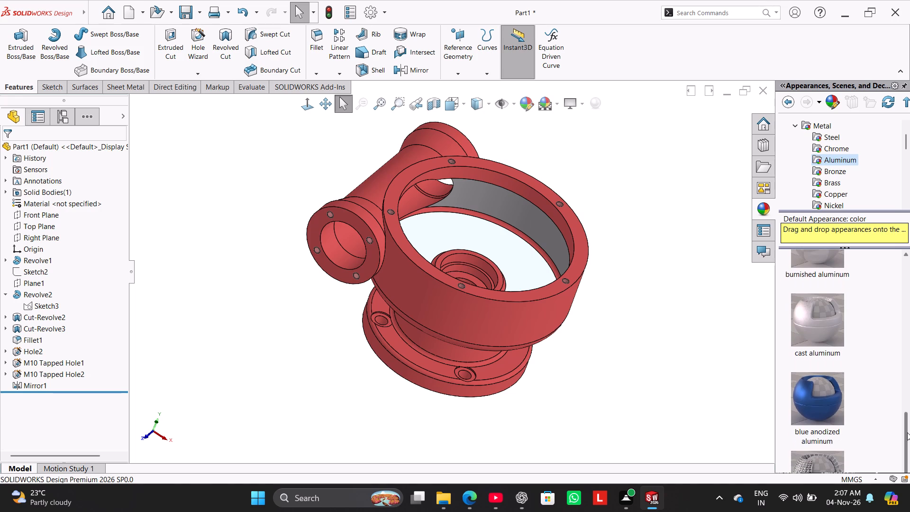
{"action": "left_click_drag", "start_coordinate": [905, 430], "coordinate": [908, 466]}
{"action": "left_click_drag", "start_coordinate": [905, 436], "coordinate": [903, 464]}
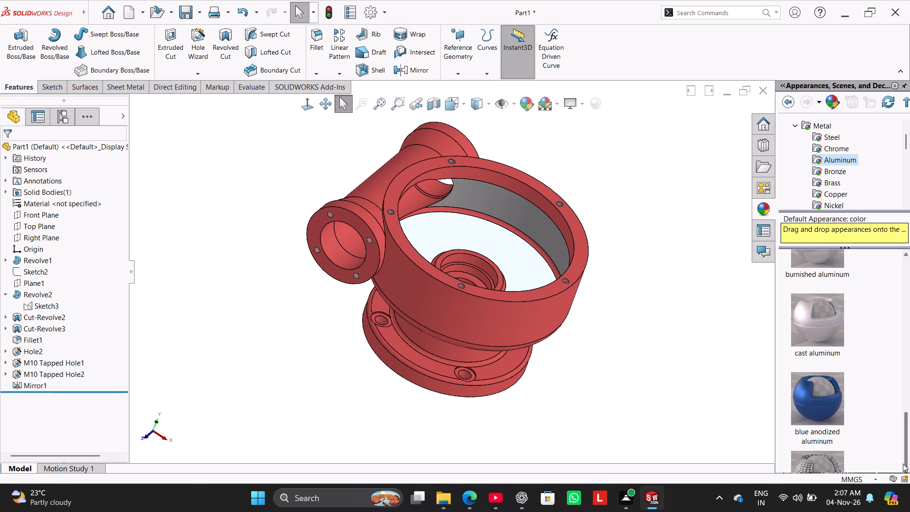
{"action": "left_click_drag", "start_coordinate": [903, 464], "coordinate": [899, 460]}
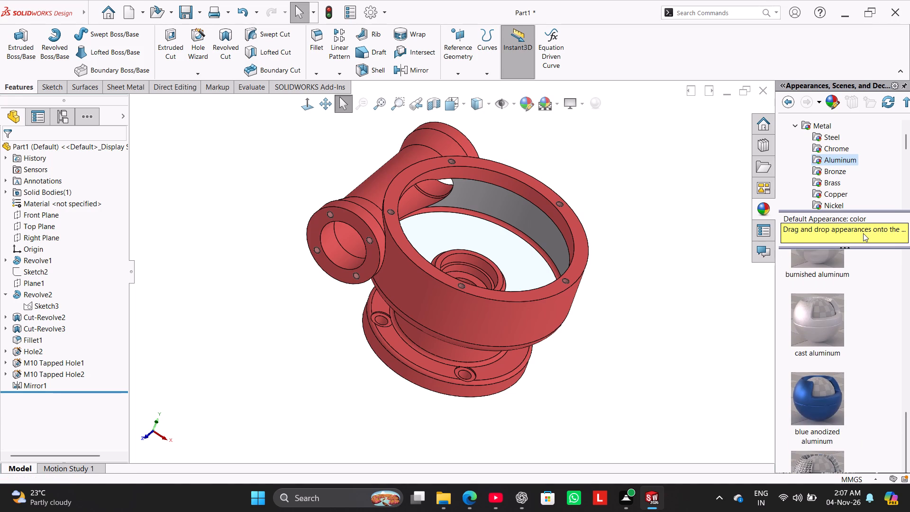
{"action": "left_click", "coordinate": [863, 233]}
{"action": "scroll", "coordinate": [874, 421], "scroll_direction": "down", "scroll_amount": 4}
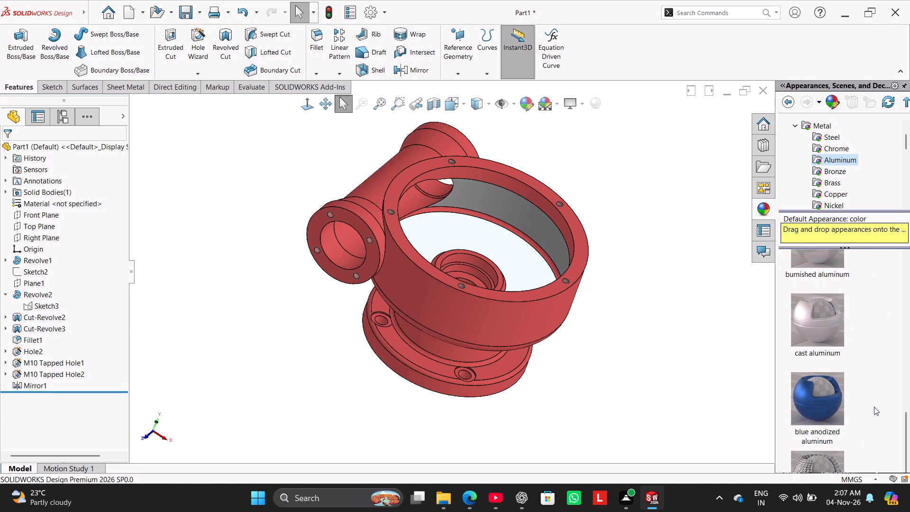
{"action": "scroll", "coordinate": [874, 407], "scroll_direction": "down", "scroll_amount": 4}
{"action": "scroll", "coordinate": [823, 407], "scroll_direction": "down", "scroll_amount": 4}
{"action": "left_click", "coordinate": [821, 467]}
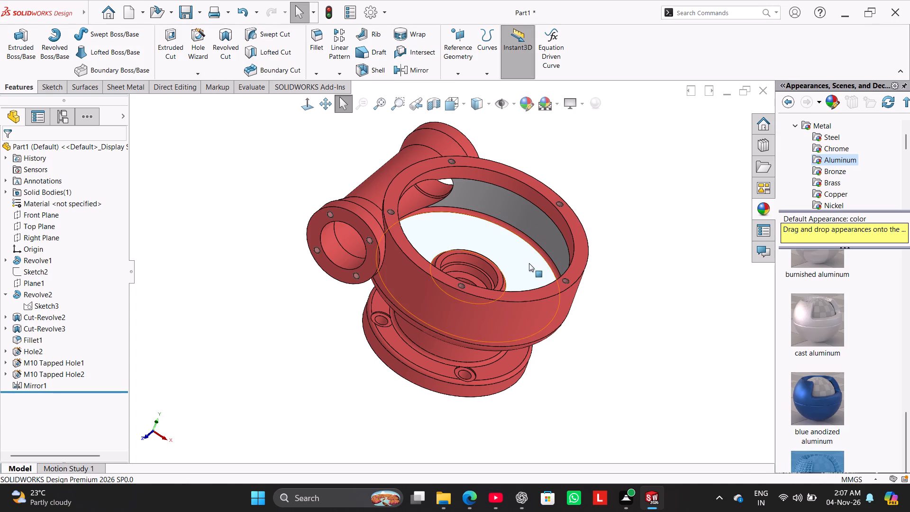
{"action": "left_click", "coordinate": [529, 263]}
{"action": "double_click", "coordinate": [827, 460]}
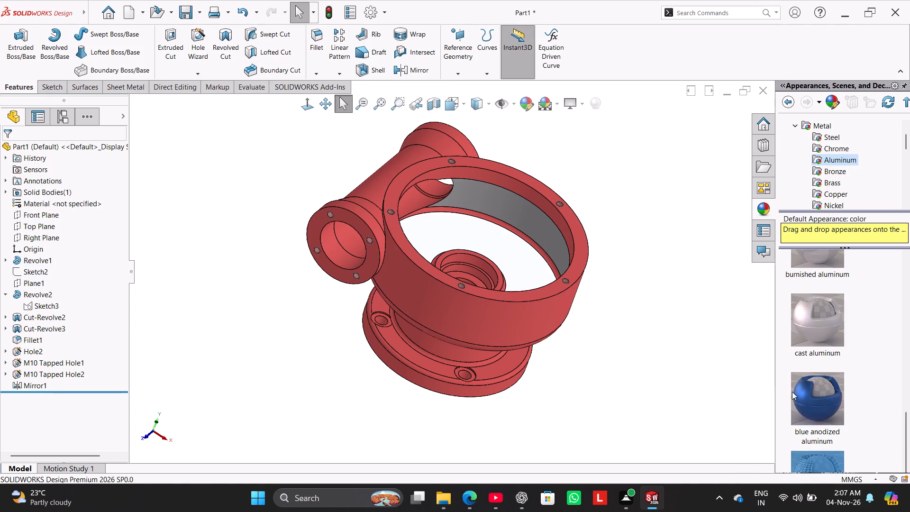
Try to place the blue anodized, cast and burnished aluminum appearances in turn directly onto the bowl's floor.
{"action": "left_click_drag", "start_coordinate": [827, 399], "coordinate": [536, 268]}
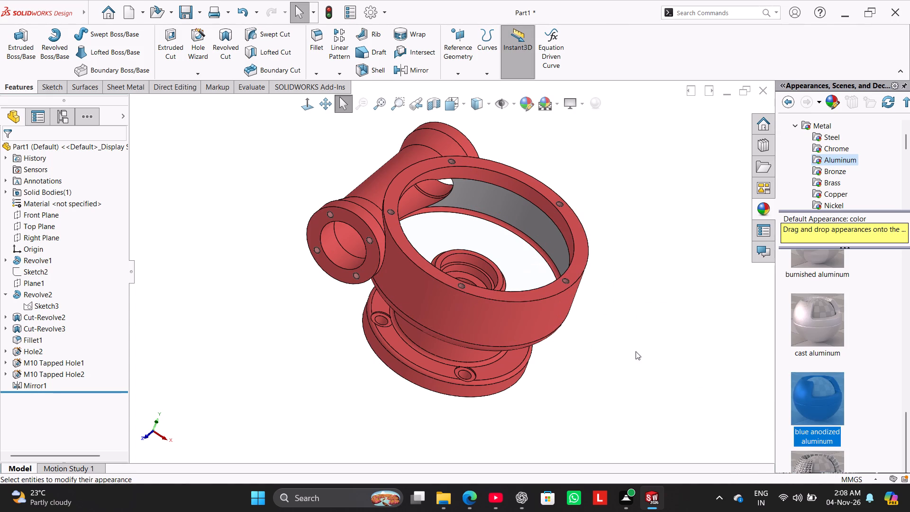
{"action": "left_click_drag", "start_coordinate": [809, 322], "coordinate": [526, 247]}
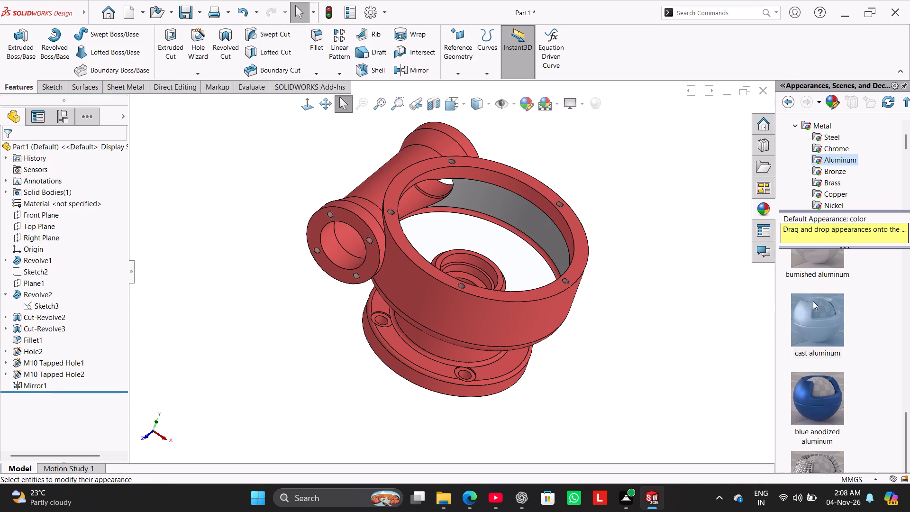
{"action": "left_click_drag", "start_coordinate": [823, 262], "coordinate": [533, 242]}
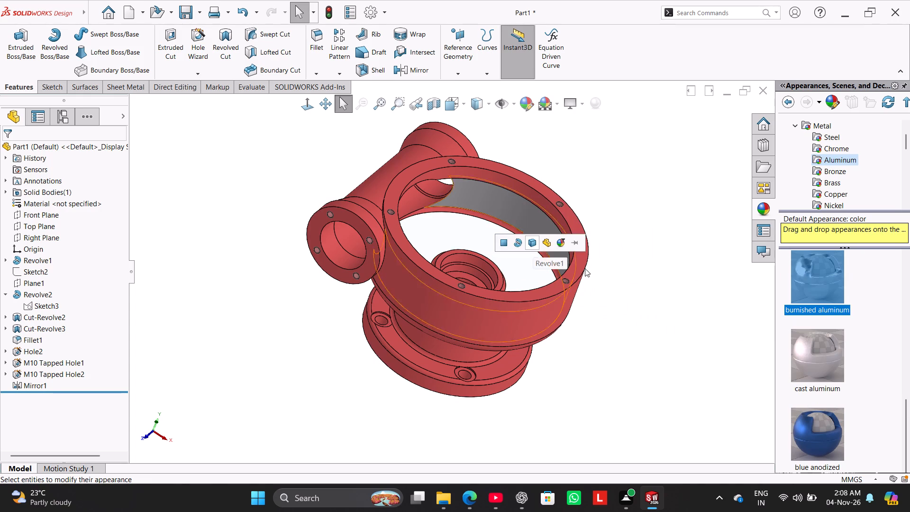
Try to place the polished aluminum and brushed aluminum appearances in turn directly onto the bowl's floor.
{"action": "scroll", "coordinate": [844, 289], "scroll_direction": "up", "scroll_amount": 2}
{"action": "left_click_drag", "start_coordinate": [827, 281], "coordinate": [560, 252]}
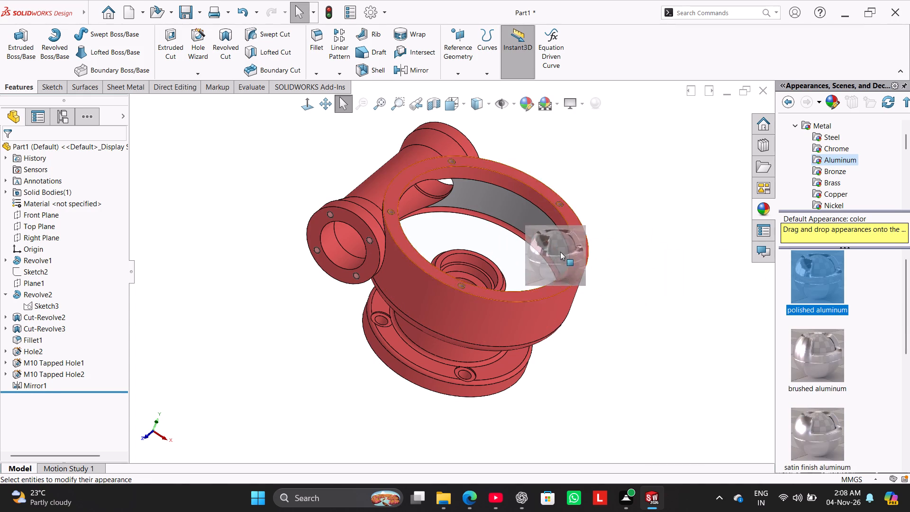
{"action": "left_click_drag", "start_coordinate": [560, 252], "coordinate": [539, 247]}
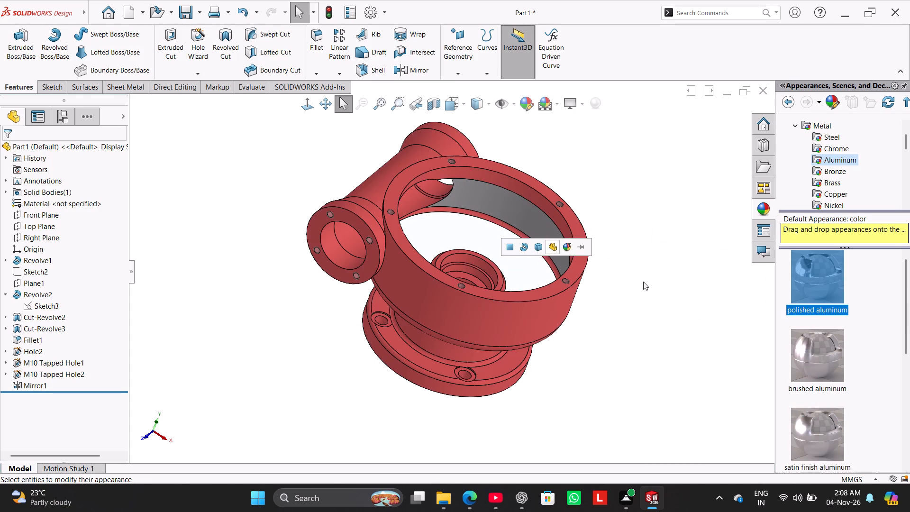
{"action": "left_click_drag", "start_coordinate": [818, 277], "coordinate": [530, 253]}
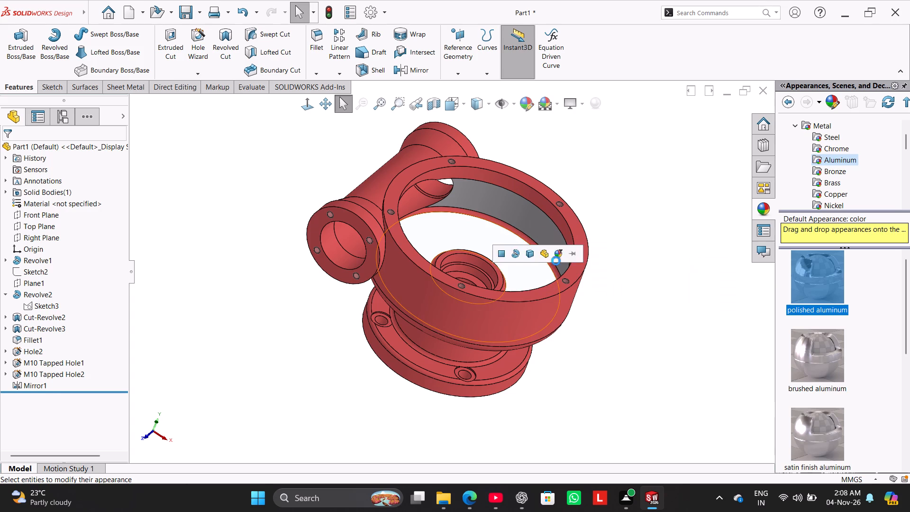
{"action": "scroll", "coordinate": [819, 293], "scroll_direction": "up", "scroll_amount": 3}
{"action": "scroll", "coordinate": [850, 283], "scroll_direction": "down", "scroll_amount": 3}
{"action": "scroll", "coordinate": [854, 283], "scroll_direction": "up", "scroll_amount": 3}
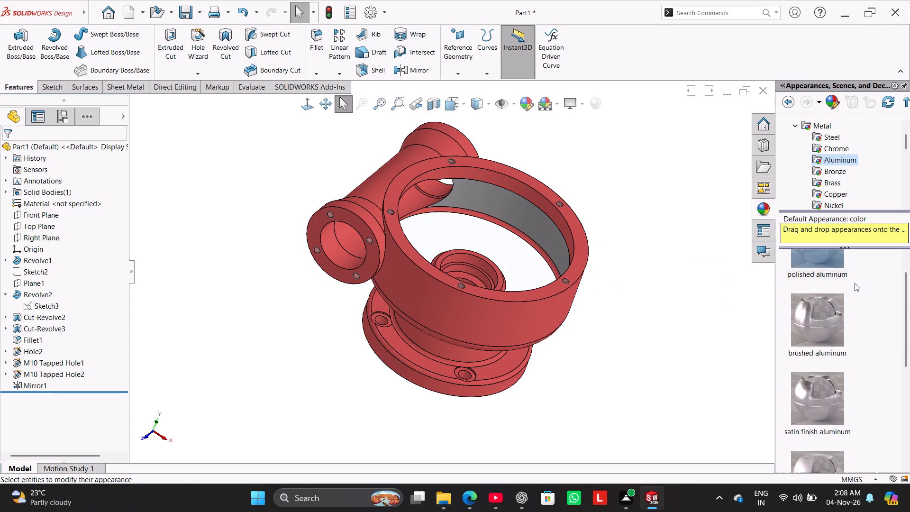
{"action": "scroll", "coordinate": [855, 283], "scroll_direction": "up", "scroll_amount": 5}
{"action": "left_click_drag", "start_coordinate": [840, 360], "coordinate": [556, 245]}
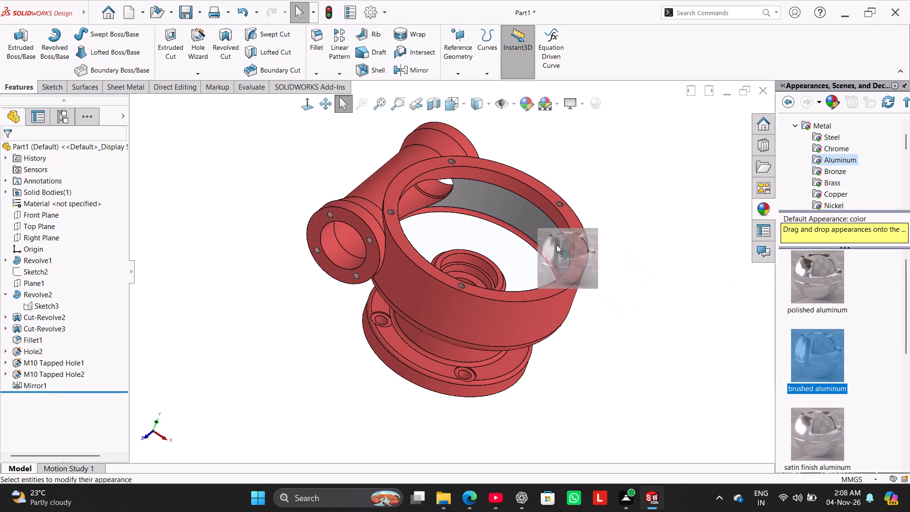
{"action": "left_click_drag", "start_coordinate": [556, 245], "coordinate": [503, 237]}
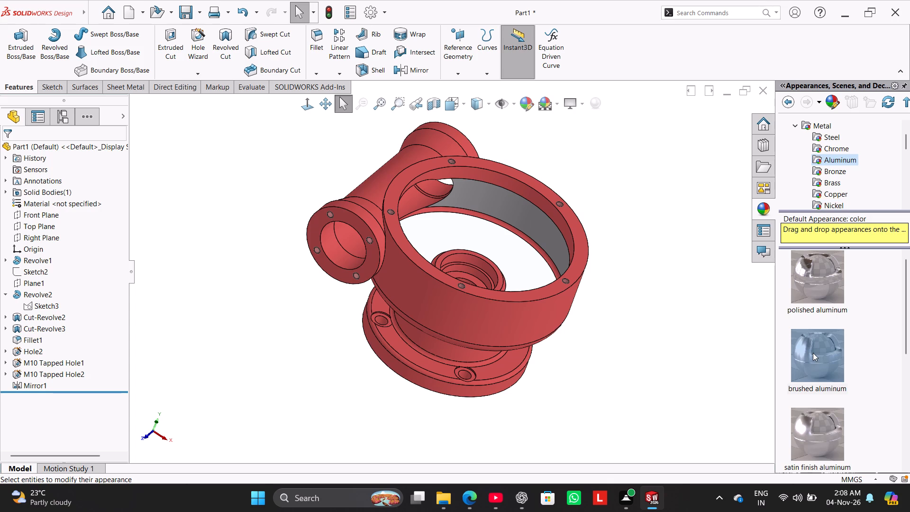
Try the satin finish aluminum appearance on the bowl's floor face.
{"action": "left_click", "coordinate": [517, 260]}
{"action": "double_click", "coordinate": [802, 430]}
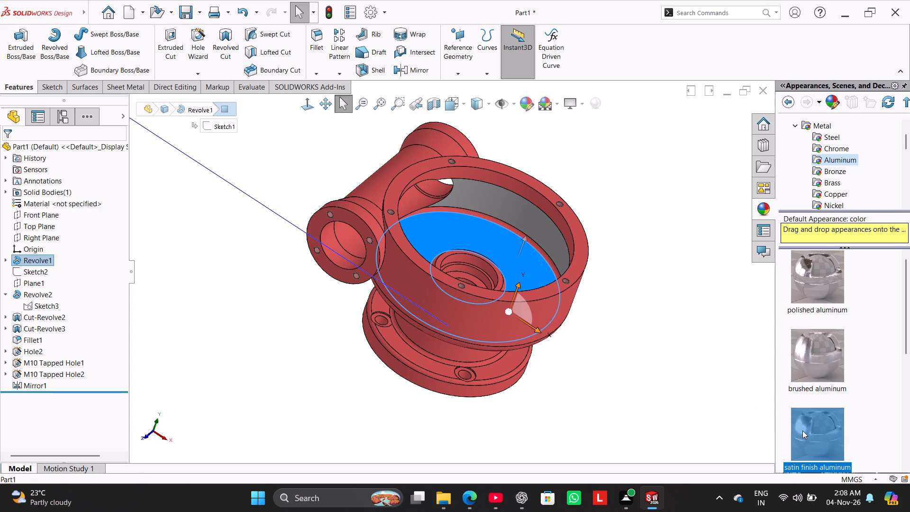
Apply the cast aluminum appearance to the bowl's floor face.
{"action": "scroll", "coordinate": [858, 392], "scroll_direction": "down", "scroll_amount": 2}
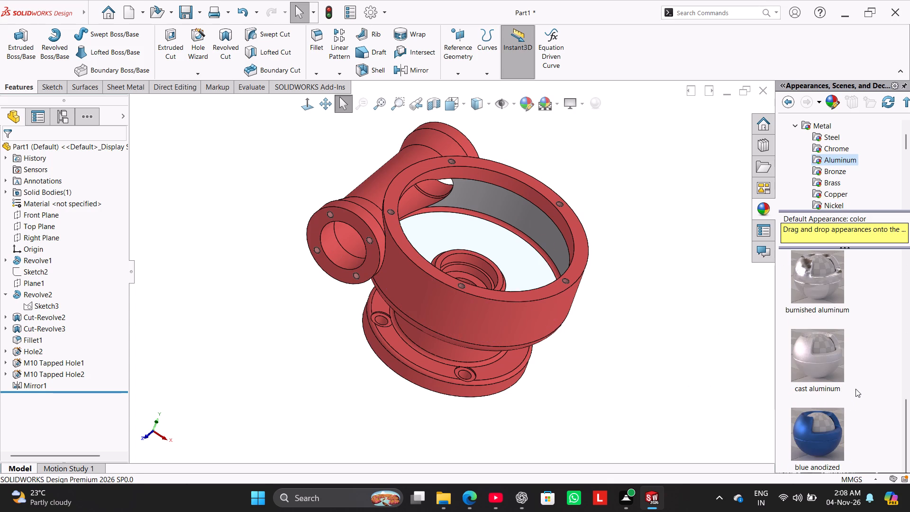
{"action": "left_click", "coordinate": [829, 359]}
{"action": "left_click", "coordinate": [491, 241]}
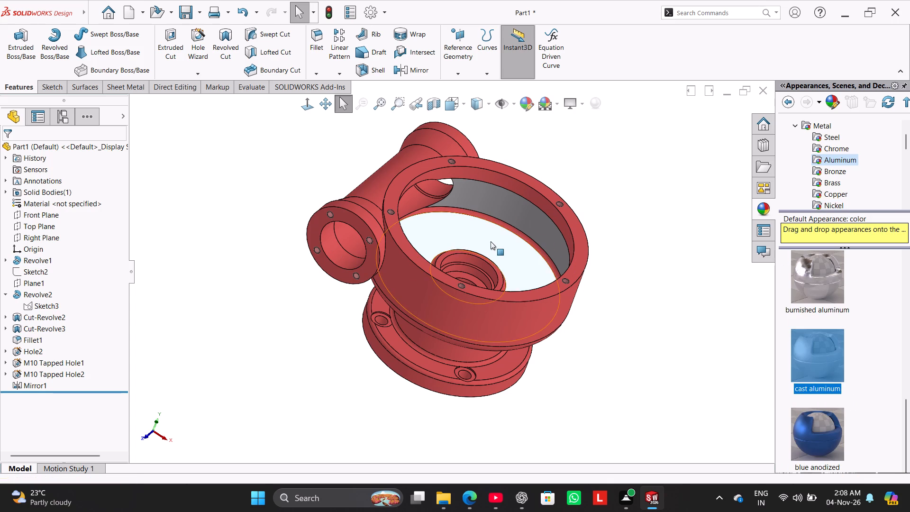
{"action": "double_click", "coordinate": [829, 360]}
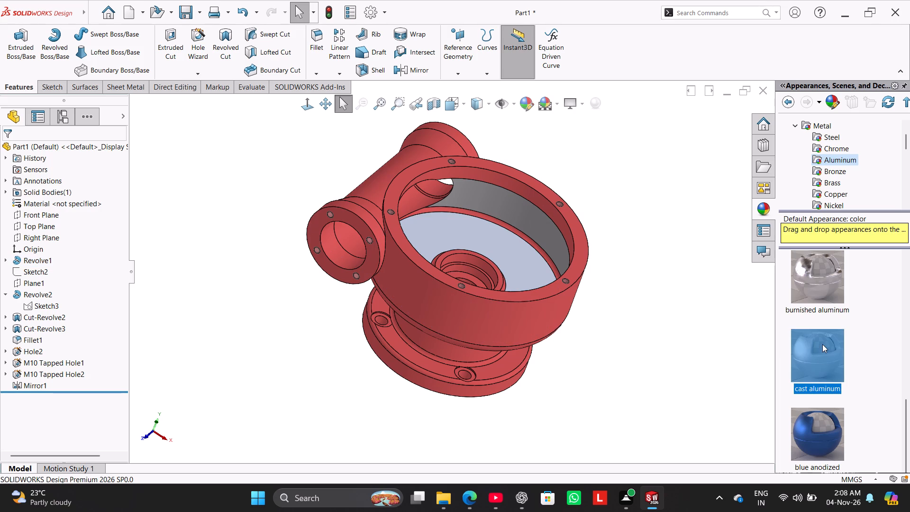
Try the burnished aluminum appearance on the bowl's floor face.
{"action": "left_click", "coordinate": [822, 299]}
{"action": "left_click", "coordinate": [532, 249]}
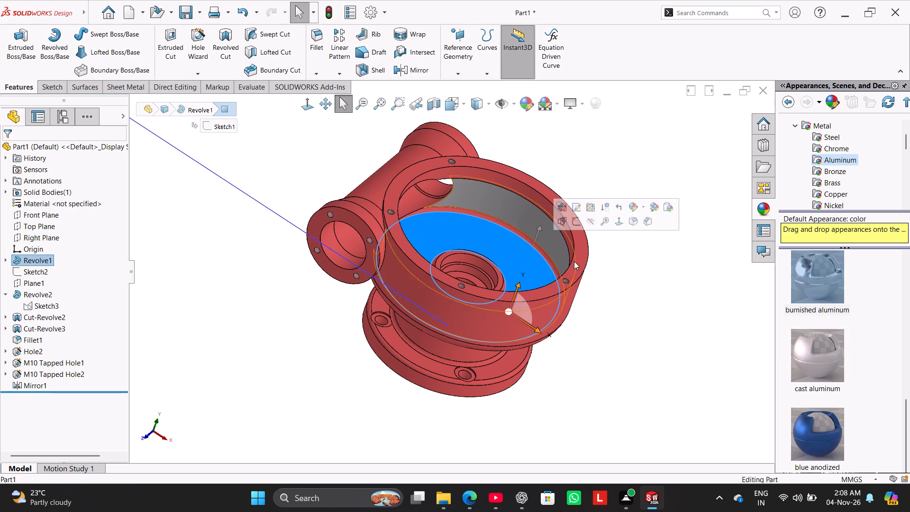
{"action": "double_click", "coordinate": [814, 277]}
Apply the brushed aluminum appearance to the bowl's floor face.
{"action": "scroll", "coordinate": [840, 412], "scroll_direction": "down", "scroll_amount": 4}
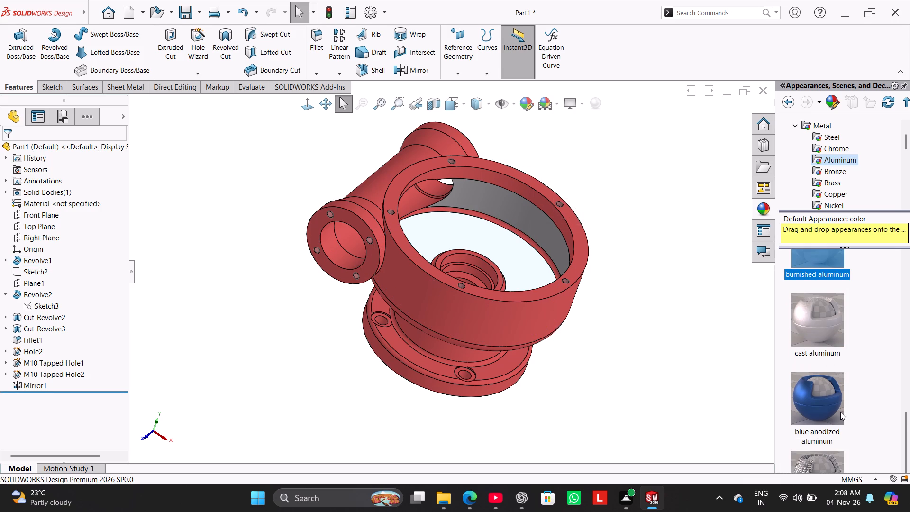
{"action": "scroll", "coordinate": [840, 412], "scroll_direction": "down", "scroll_amount": 3}
{"action": "scroll", "coordinate": [843, 402], "scroll_direction": "up", "scroll_amount": 2}
{"action": "scroll", "coordinate": [843, 402], "scroll_direction": "down", "scroll_amount": 5}
{"action": "scroll", "coordinate": [843, 393], "scroll_direction": "up", "scroll_amount": 8}
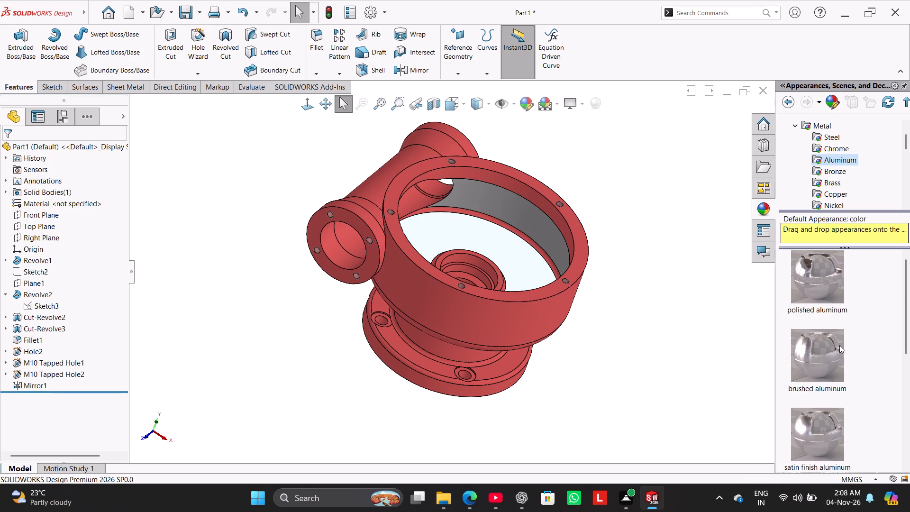
{"action": "left_click", "coordinate": [823, 364]}
{"action": "left_click", "coordinate": [519, 254]}
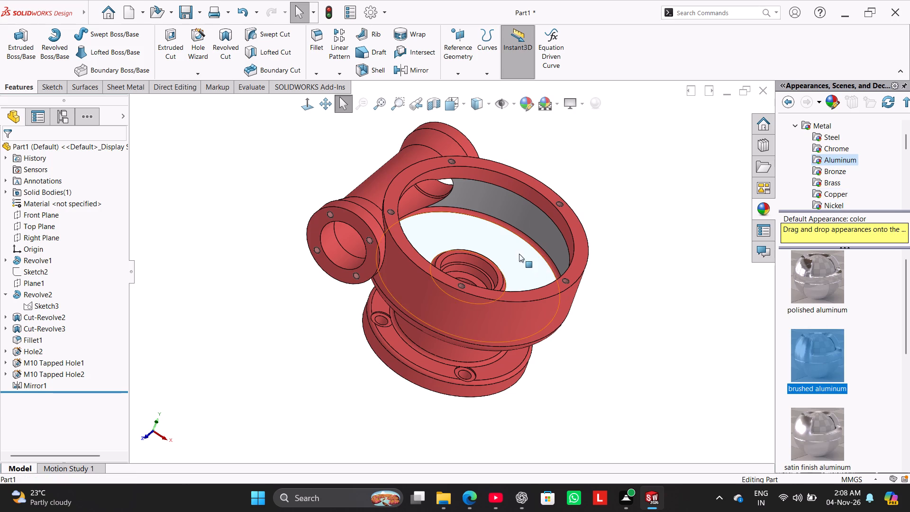
{"action": "double_click", "coordinate": [821, 371]}
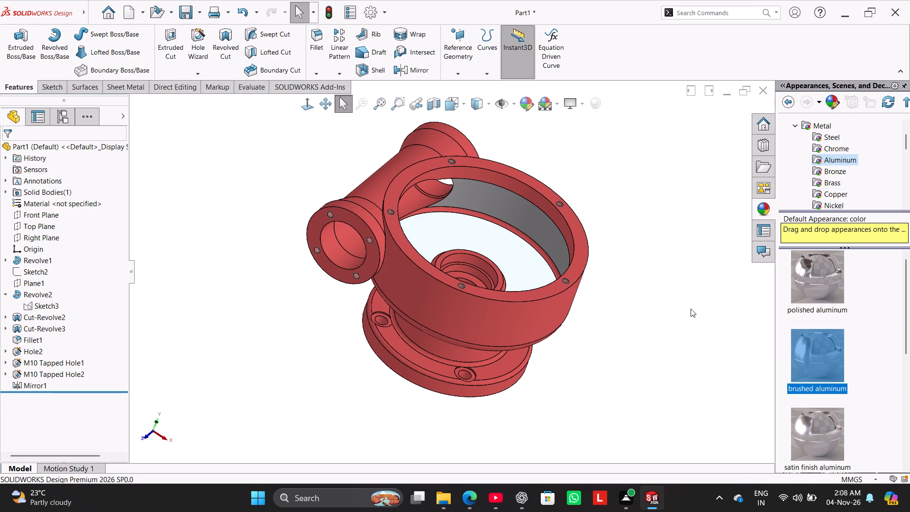
{"action": "left_click", "coordinate": [691, 309]}
Edit the floor face's brushed aluminum appearance and recolour it with the medium grey swatch (128) of the standard palette.
{"action": "middle_click_drag", "start_coordinate": [691, 309], "coordinate": [641, 233]}
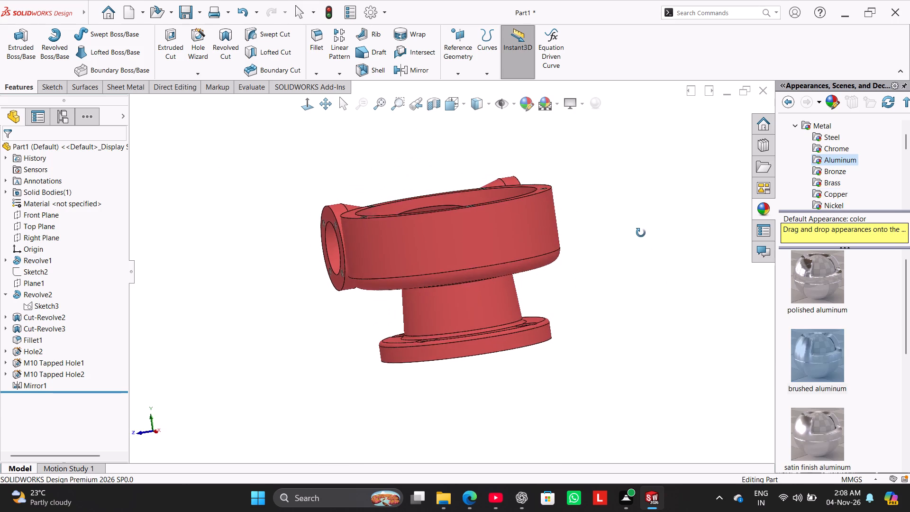
{"action": "middle_click_drag", "start_coordinate": [641, 233], "coordinate": [692, 316]}
{"action": "scroll", "coordinate": [674, 295], "scroll_direction": "up", "scroll_amount": 1}
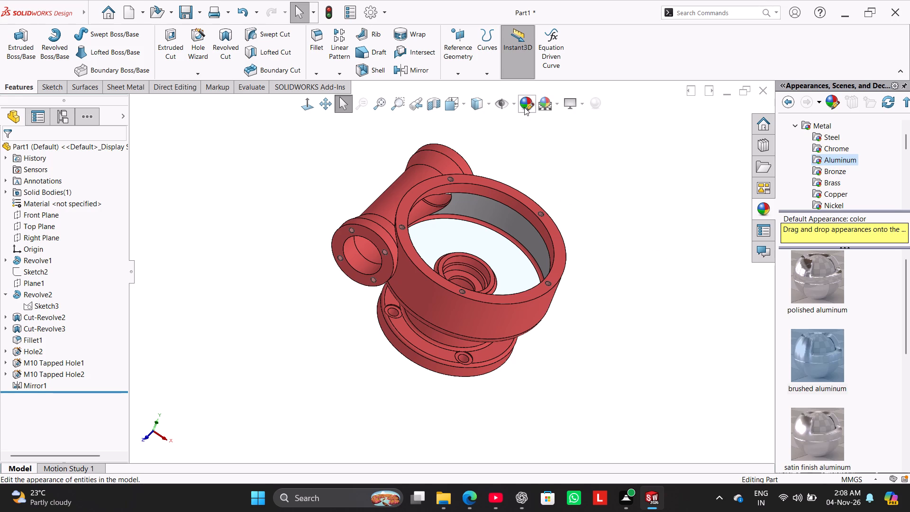
{"action": "left_click", "coordinate": [483, 245], "text": "ctrl"}
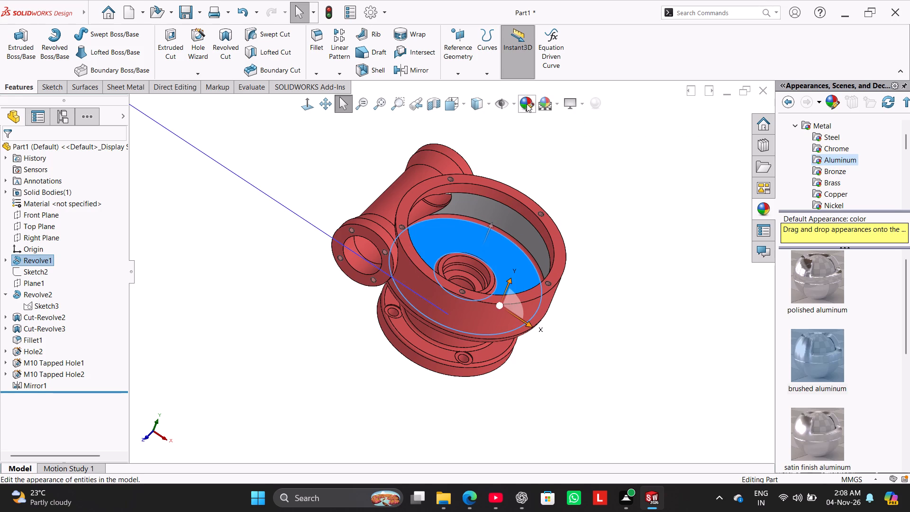
{"action": "left_click", "coordinate": [527, 104], "text": "ctrl"}
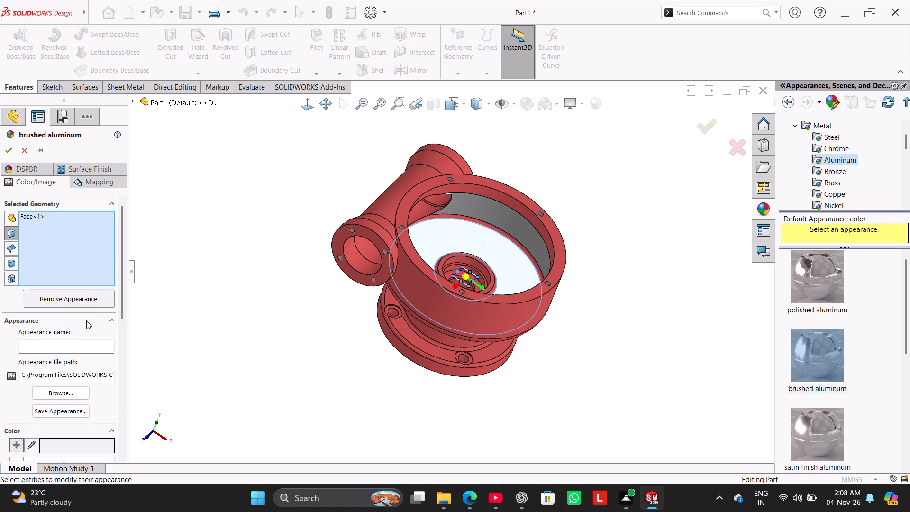
{"action": "left_click_drag", "start_coordinate": [124, 273], "coordinate": [125, 338]}
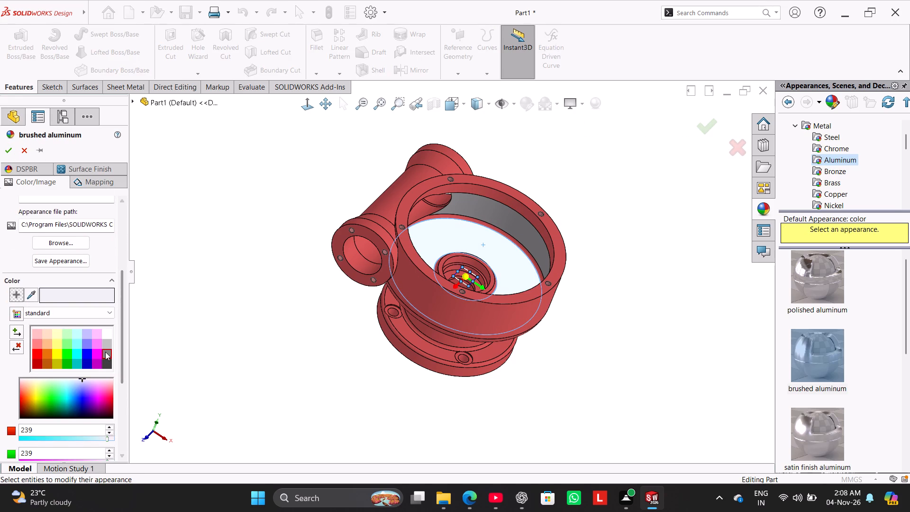
{"action": "left_click", "coordinate": [105, 352]}
{"action": "left_click", "coordinate": [239, 297]}
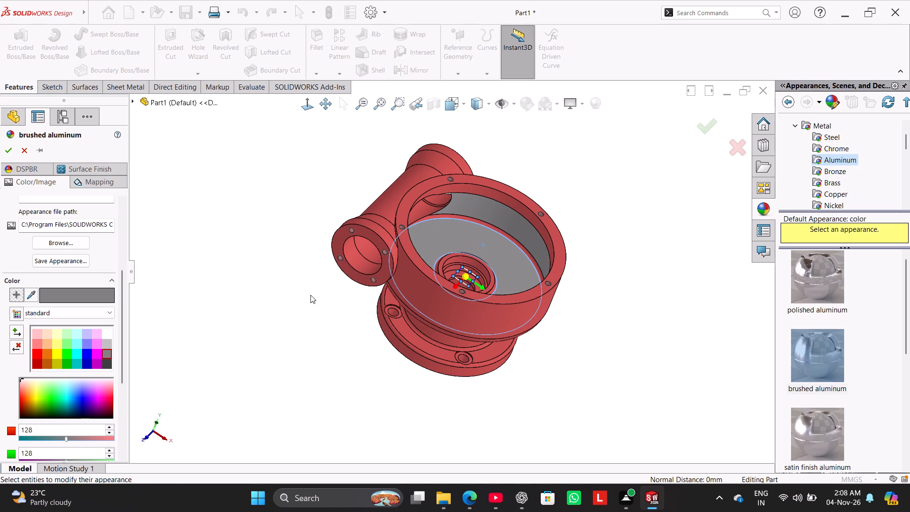
{"action": "left_click", "coordinate": [202, 238]}
Extend the grey brushed aluminum to the rounded edge around the bowl's floor and the inner faces of the side tube's bore.
{"action": "scroll", "coordinate": [487, 257], "scroll_direction": "down", "scroll_amount": 3}
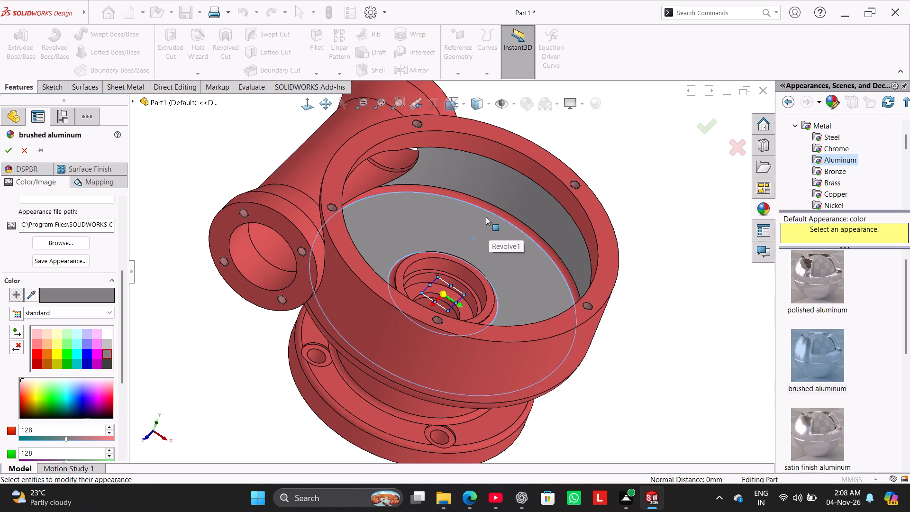
{"action": "left_click", "coordinate": [484, 207], "text": "ctrl"}
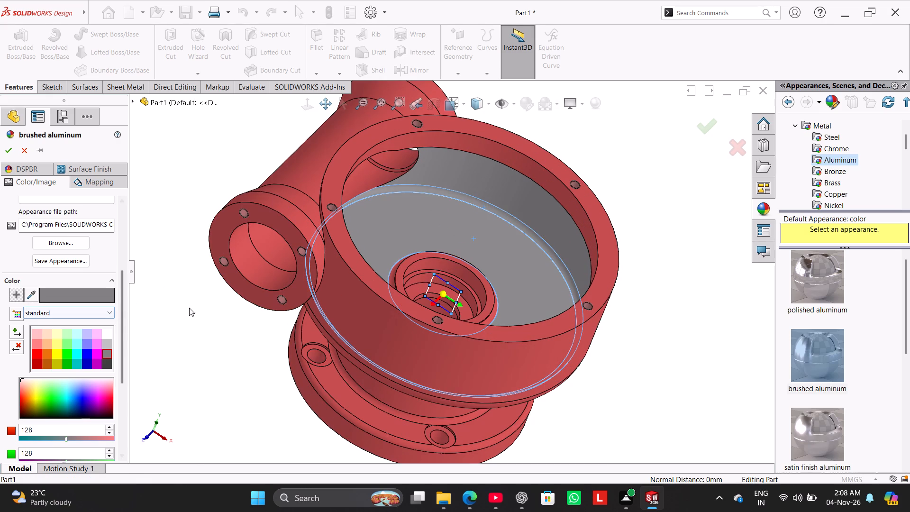
{"action": "left_click", "coordinate": [246, 272]}
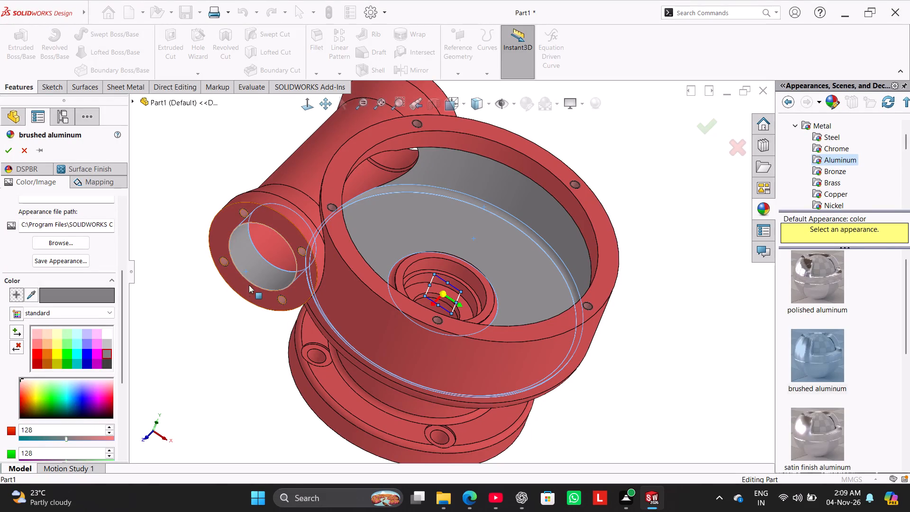
{"action": "left_click", "coordinate": [265, 243]}
{"action": "middle_click_drag", "start_coordinate": [245, 333], "coordinate": [201, 308]}
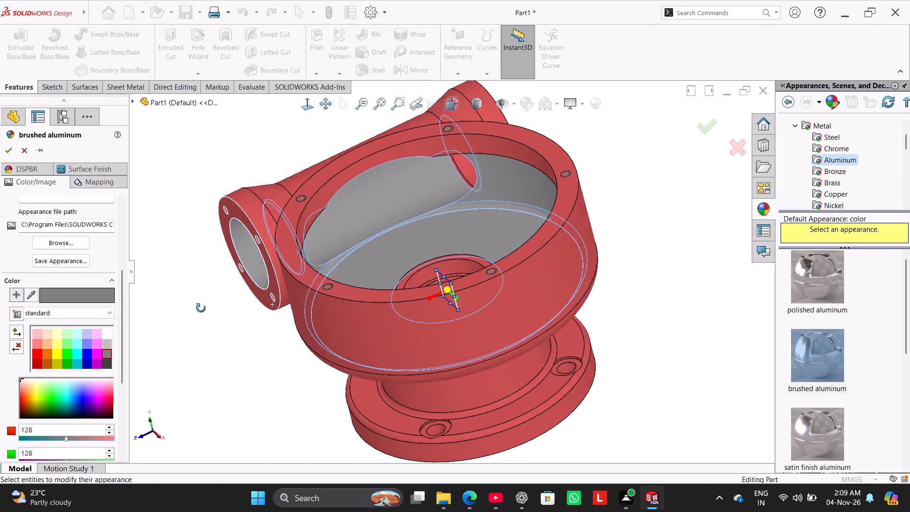
{"action": "middle_click_drag", "start_coordinate": [201, 308], "coordinate": [128, 346]}
{"action": "left_click", "coordinate": [437, 199]}
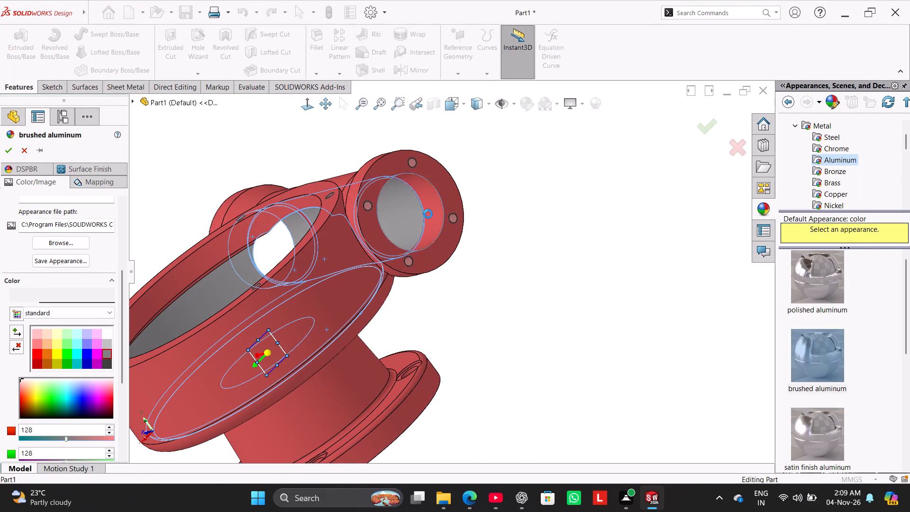
{"action": "middle_click_drag", "start_coordinate": [454, 297], "coordinate": [521, 264]}
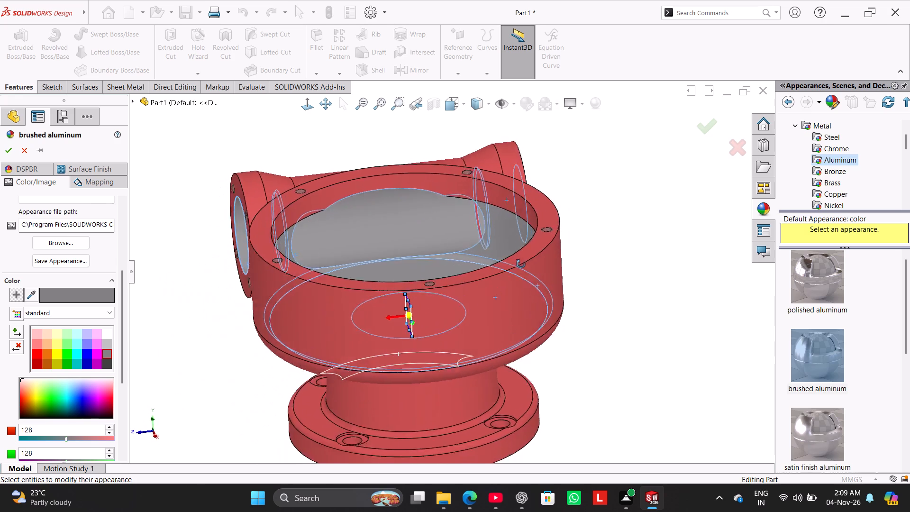
{"action": "middle_click_drag", "start_coordinate": [521, 264], "coordinate": [560, 309]}
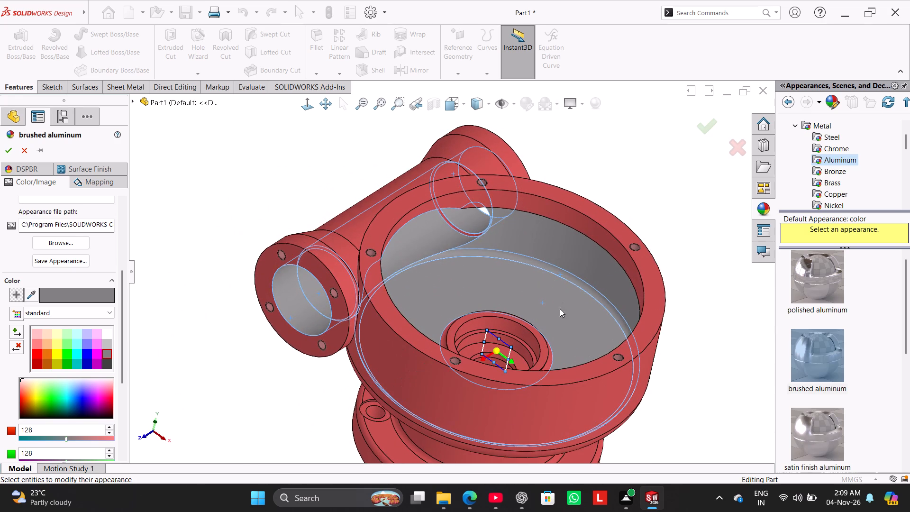
{"action": "left_click", "coordinate": [450, 225]}
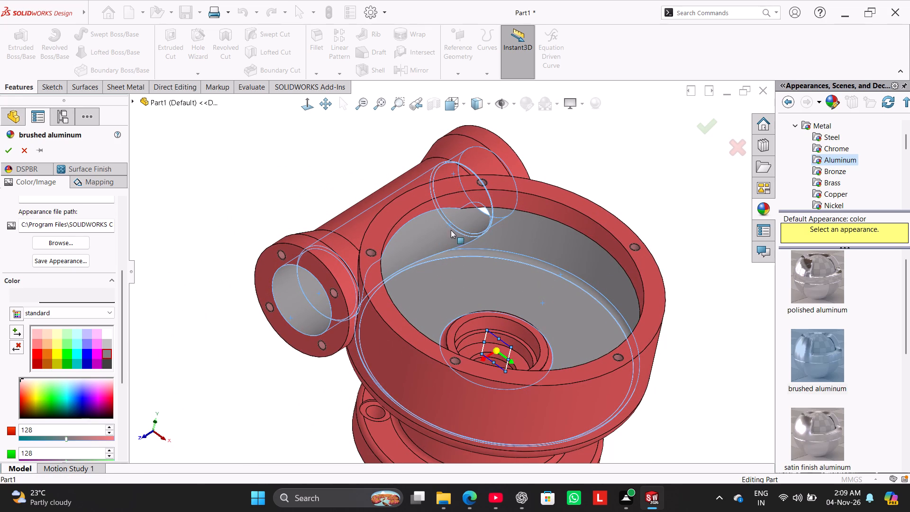
{"action": "middle_click_drag", "start_coordinate": [458, 247], "coordinate": [370, 302]}
{"action": "left_click", "coordinate": [373, 277]}
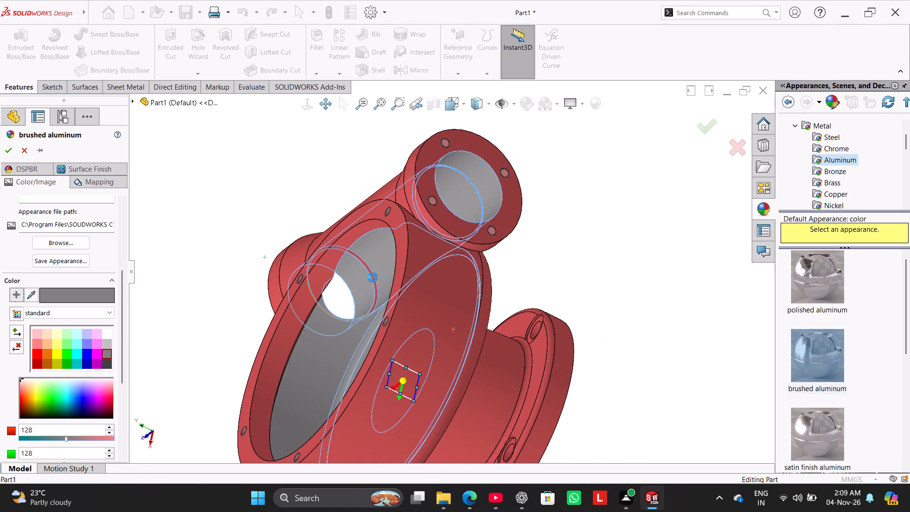
Extend the grey brushed aluminum to the rim and stepped faces of the central hub opening in the bowl's floor.
{"action": "middle_click_drag", "start_coordinate": [387, 309], "coordinate": [444, 326]}
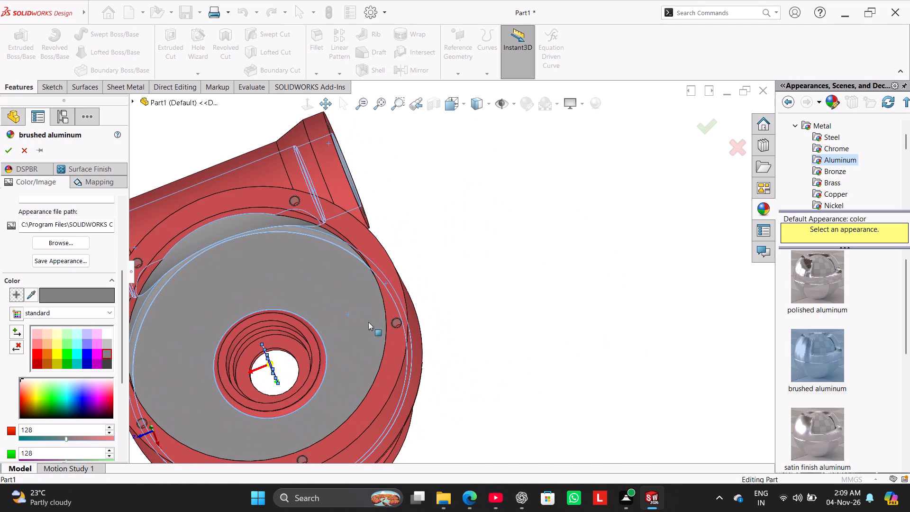
{"action": "scroll", "coordinate": [272, 335], "scroll_direction": "down", "scroll_amount": 5}
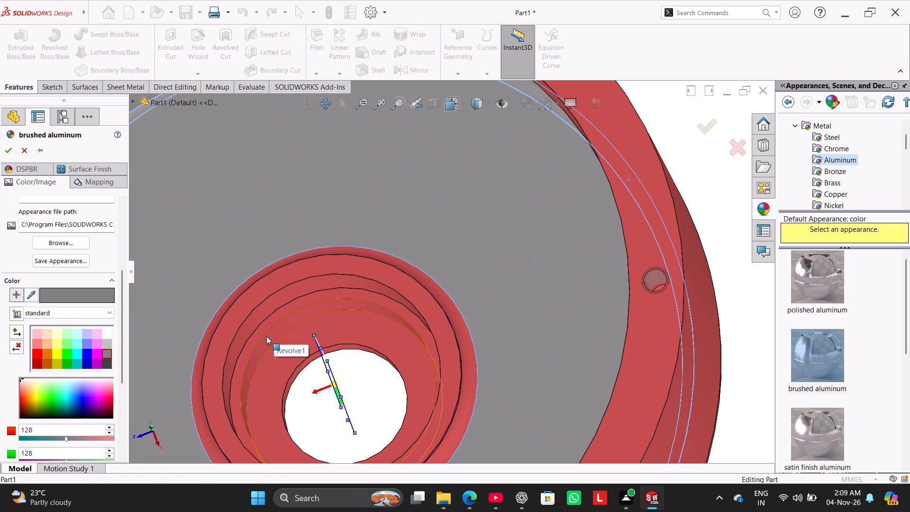
{"action": "left_click", "coordinate": [240, 333]}
{"action": "left_click", "coordinate": [237, 329]}
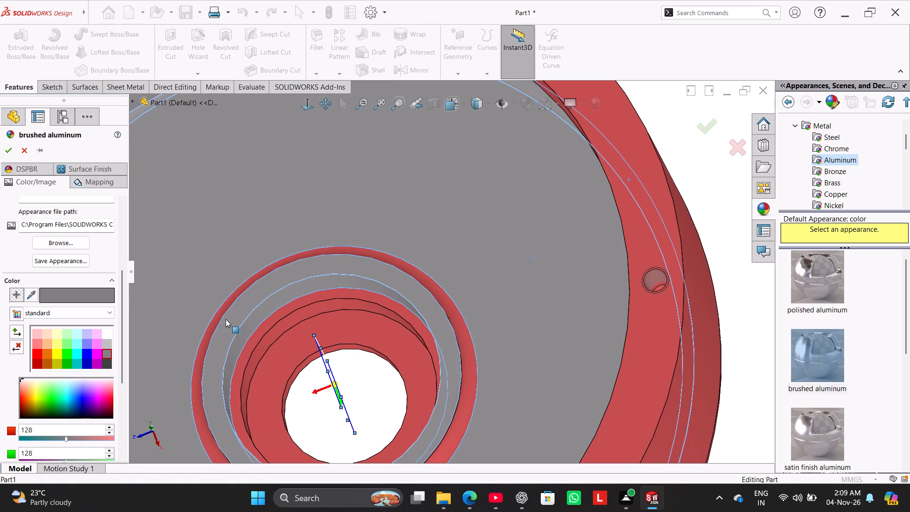
{"action": "middle_click_drag", "start_coordinate": [227, 319], "coordinate": [272, 359]}
{"action": "left_click", "coordinate": [219, 313]}
{"action": "left_click", "coordinate": [282, 300]}
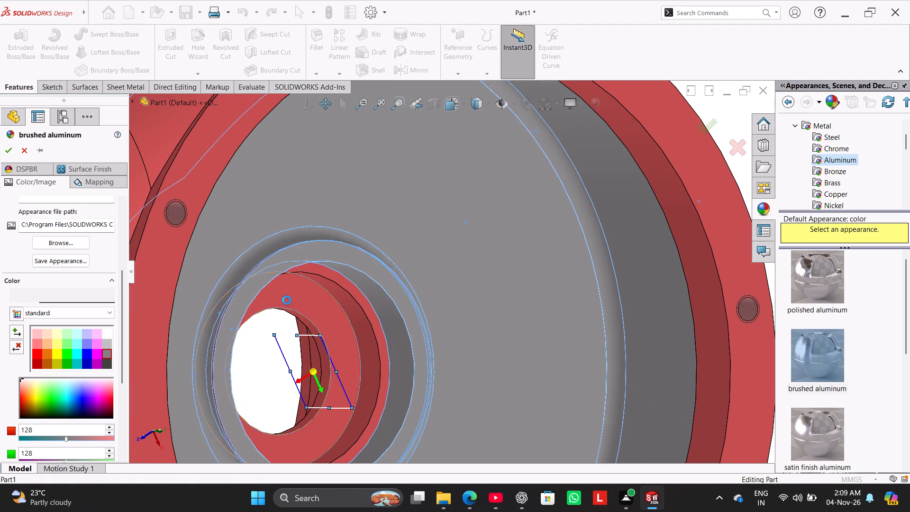
{"action": "left_click", "coordinate": [336, 302]}
{"action": "left_click", "coordinate": [349, 306]}
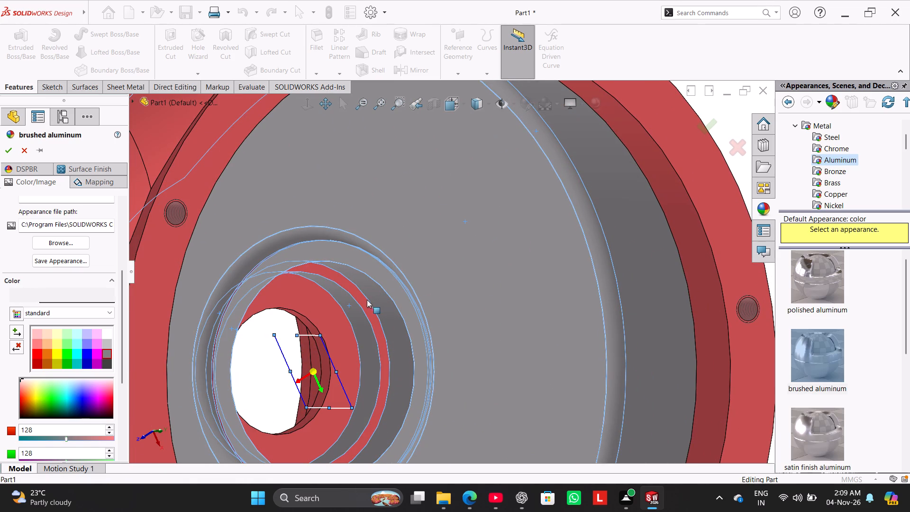
{"action": "left_click", "coordinate": [366, 300]}
{"action": "left_click", "coordinate": [324, 302]}
Extend the grey brushed aluminum to the interior faces of the pedestal's bore, reached from the underside of the base flange.
{"action": "middle_click_drag", "start_coordinate": [341, 324], "coordinate": [393, 289]}
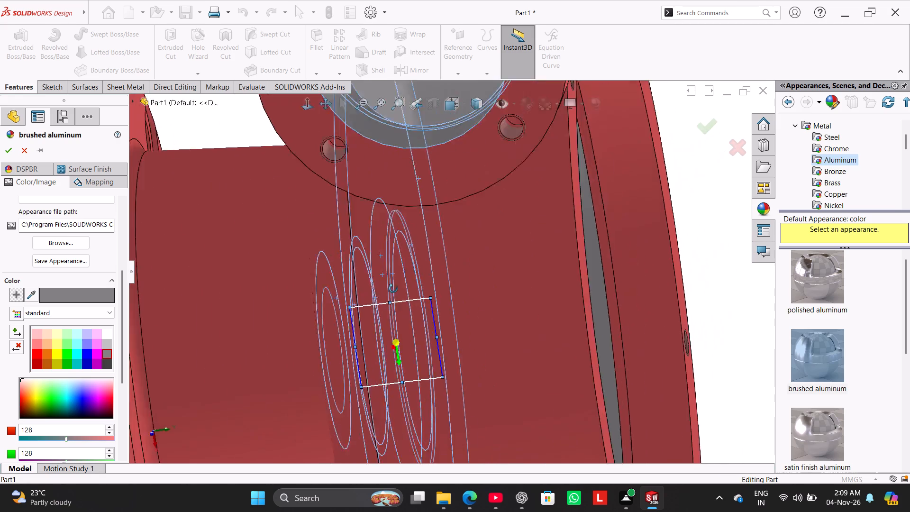
{"action": "middle_click_drag", "start_coordinate": [393, 289], "coordinate": [476, 280]}
{"action": "left_click", "coordinate": [401, 269]}
{"action": "left_click", "coordinate": [322, 234]}
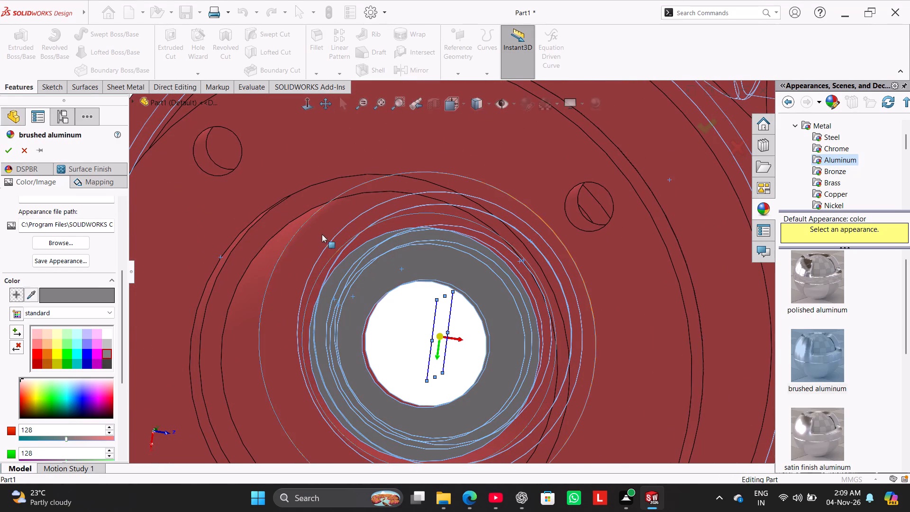
{"action": "left_click", "coordinate": [256, 273]}
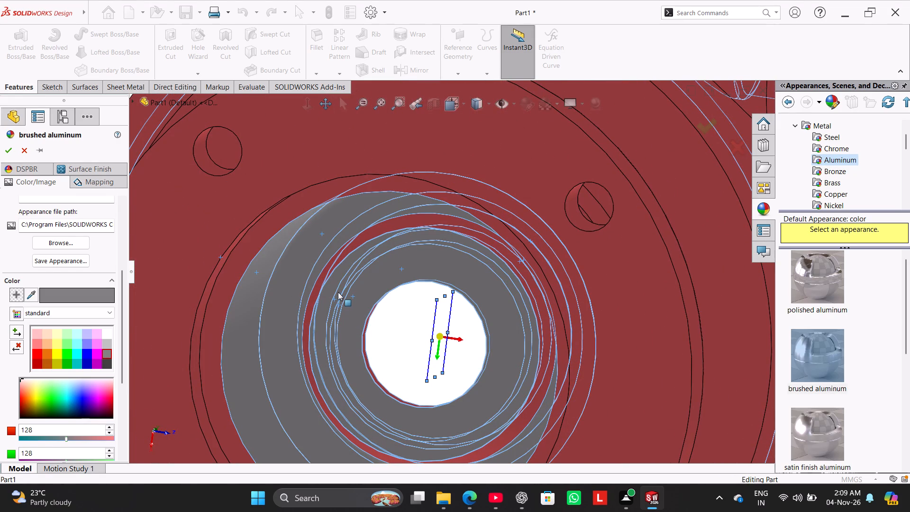
{"action": "left_click", "coordinate": [381, 229]}
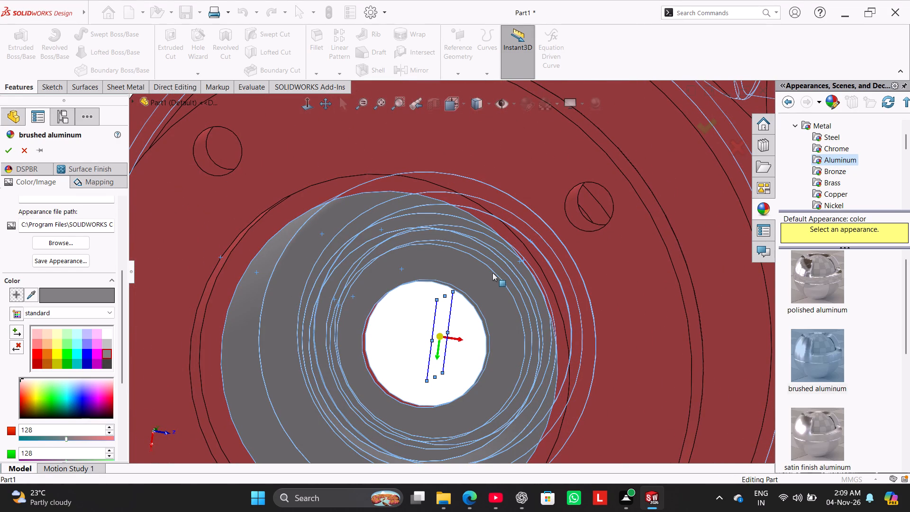
{"action": "middle_click_drag", "start_coordinate": [493, 272], "coordinate": [515, 243]}
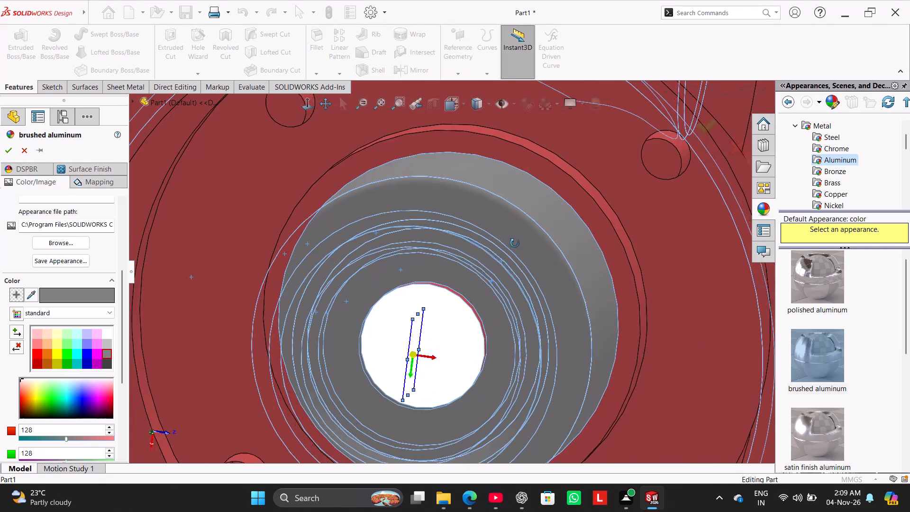
{"action": "middle_click_drag", "start_coordinate": [515, 243], "coordinate": [519, 230]}
{"action": "left_click", "coordinate": [592, 179]}
{"action": "middle_click_drag", "start_coordinate": [550, 239], "coordinate": [519, 231]}
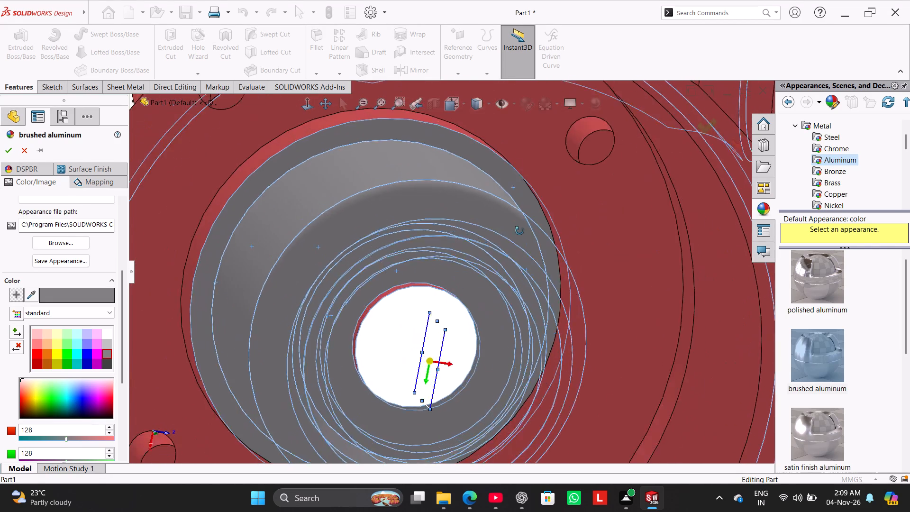
Extend the grey brushed aluminum to the remaining red faces inside the stepped central bore of the hub.
{"action": "middle_click_drag", "start_coordinate": [519, 231], "coordinate": [441, 248]}
{"action": "scroll", "coordinate": [275, 186], "scroll_direction": "down", "scroll_amount": 3}
{"action": "middle_click_drag", "start_coordinate": [286, 188], "coordinate": [242, 147]}
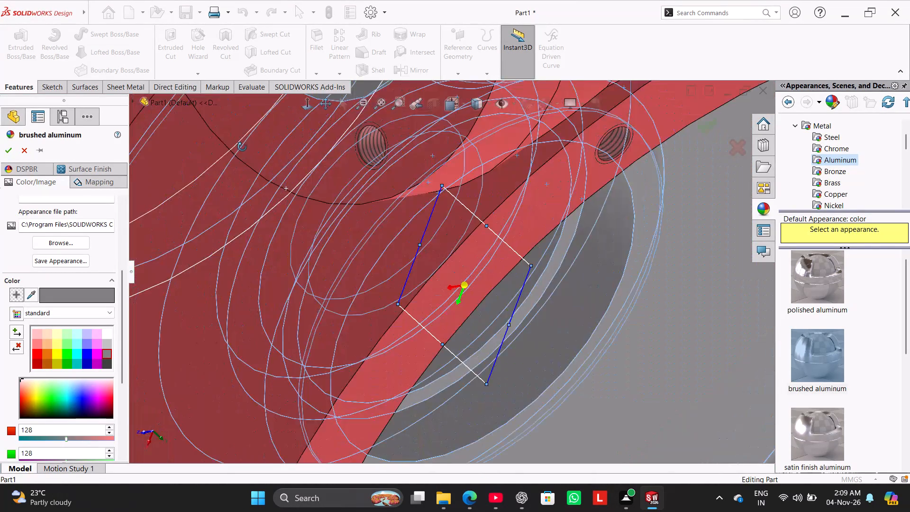
{"action": "middle_click_drag", "start_coordinate": [242, 147], "coordinate": [230, 128]}
{"action": "left_click", "coordinate": [317, 221]}
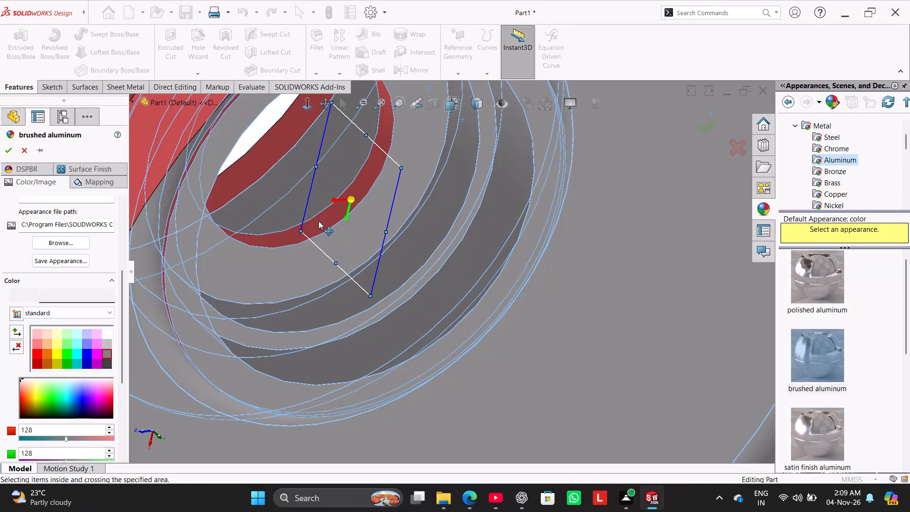
{"action": "left_click", "coordinate": [327, 219]}
{"action": "scroll", "coordinate": [319, 219], "scroll_direction": "down", "scroll_amount": 5}
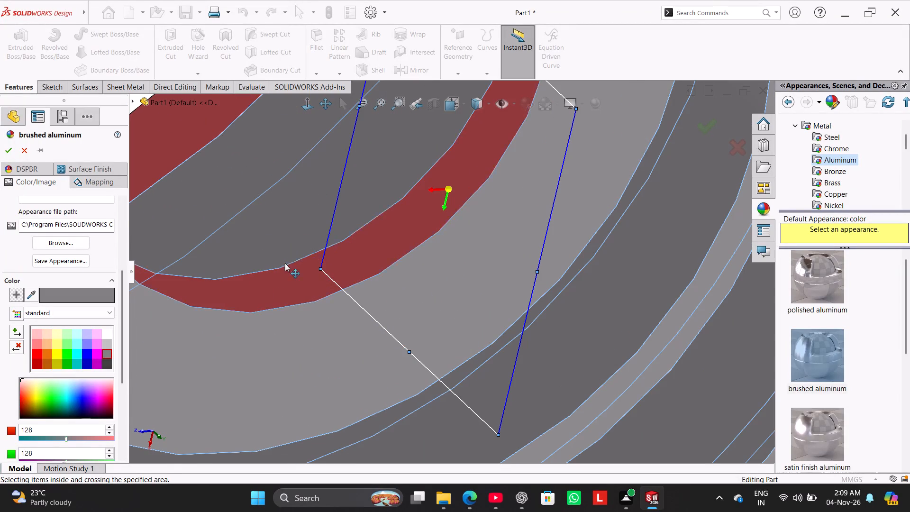
{"action": "left_click", "coordinate": [243, 290]}
{"action": "scroll", "coordinate": [262, 259], "scroll_direction": "up", "scroll_amount": 2}
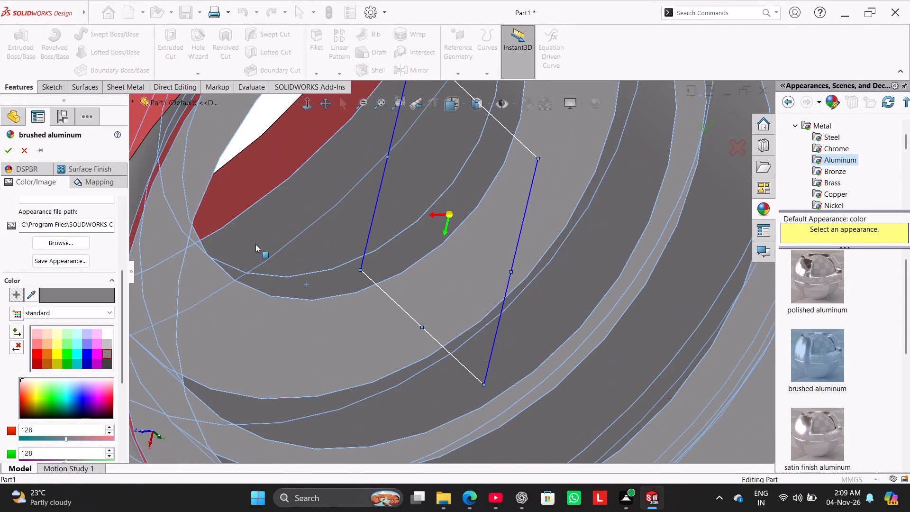
{"action": "middle_click_drag", "start_coordinate": [255, 244], "coordinate": [248, 251]}
{"action": "left_click", "coordinate": [220, 204]}
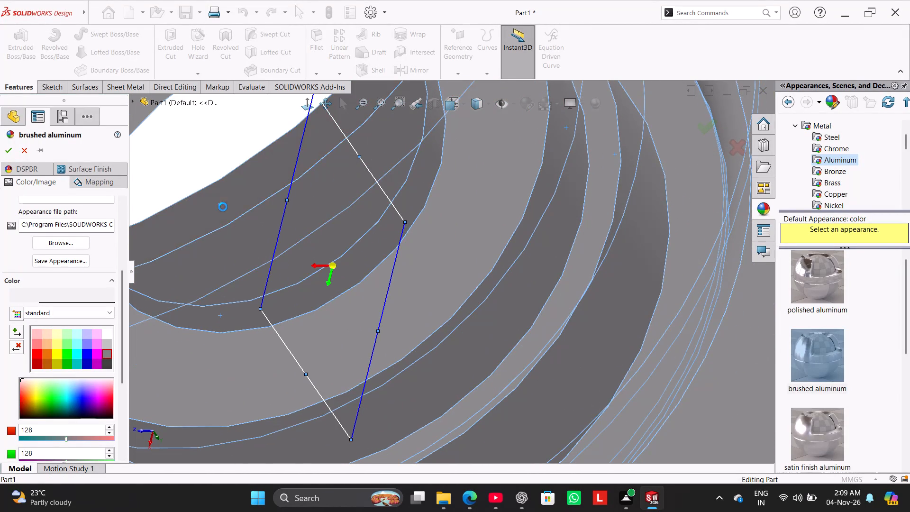
Pick the medium grey swatch (128) for all the selected interior faces and apply the brushed aluminum appearance.
{"action": "middle_click_drag", "start_coordinate": [221, 231], "coordinate": [306, 289]}
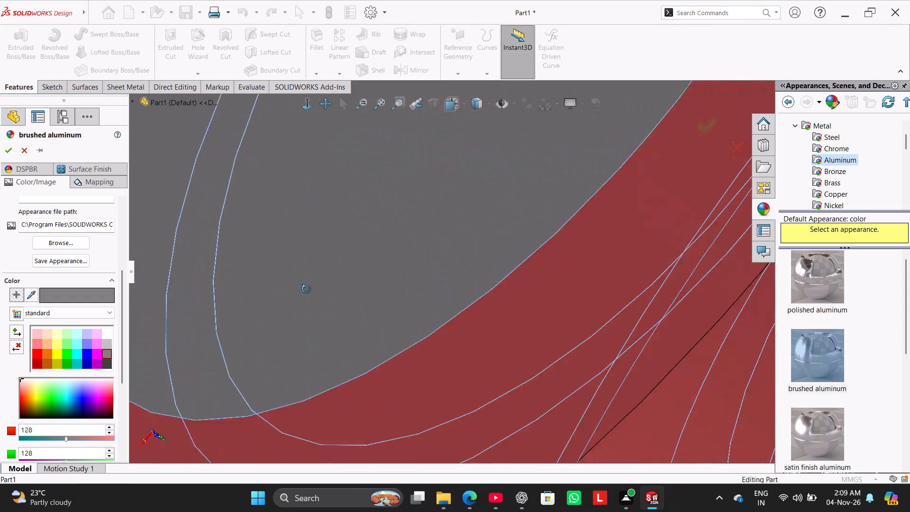
{"action": "middle_click_drag", "start_coordinate": [306, 289], "coordinate": [329, 402]}
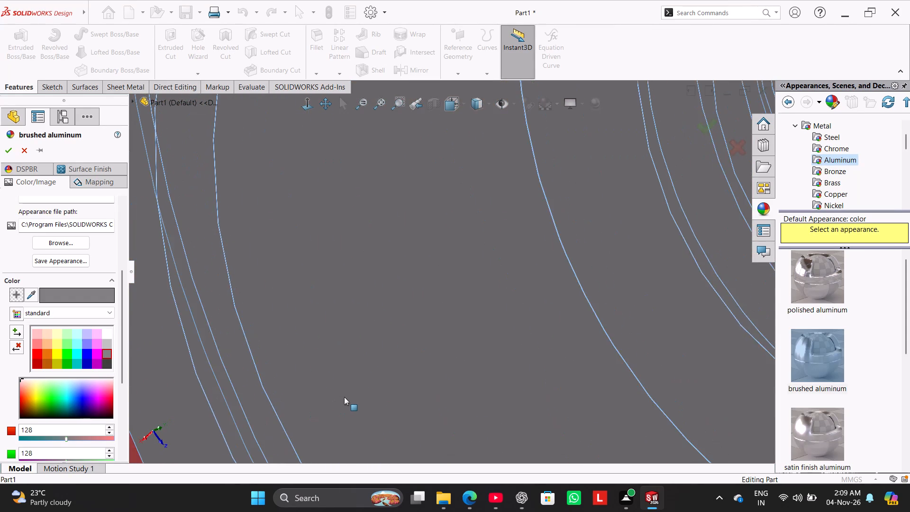
{"action": "scroll", "coordinate": [345, 397], "scroll_direction": "down", "scroll_amount": 3}
{"action": "scroll", "coordinate": [345, 395], "scroll_direction": "up", "scroll_amount": 11}
{"action": "scroll", "coordinate": [389, 355], "scroll_direction": "up", "scroll_amount": 3}
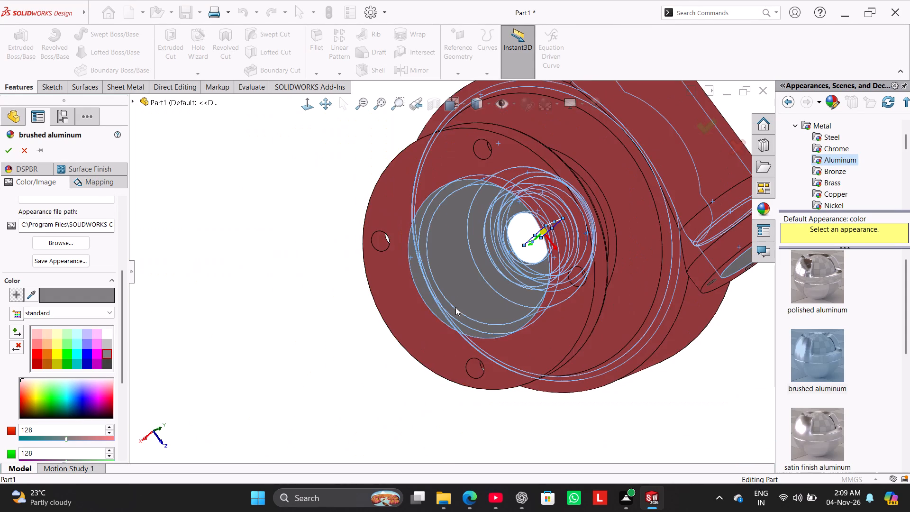
{"action": "middle_click_drag", "start_coordinate": [460, 301], "coordinate": [300, 374]}
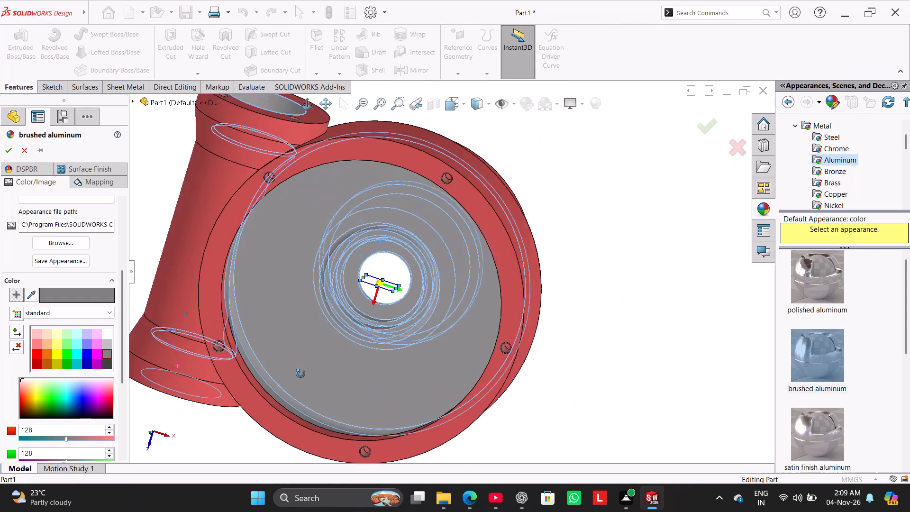
{"action": "middle_click_drag", "start_coordinate": [300, 374], "coordinate": [158, 230]}
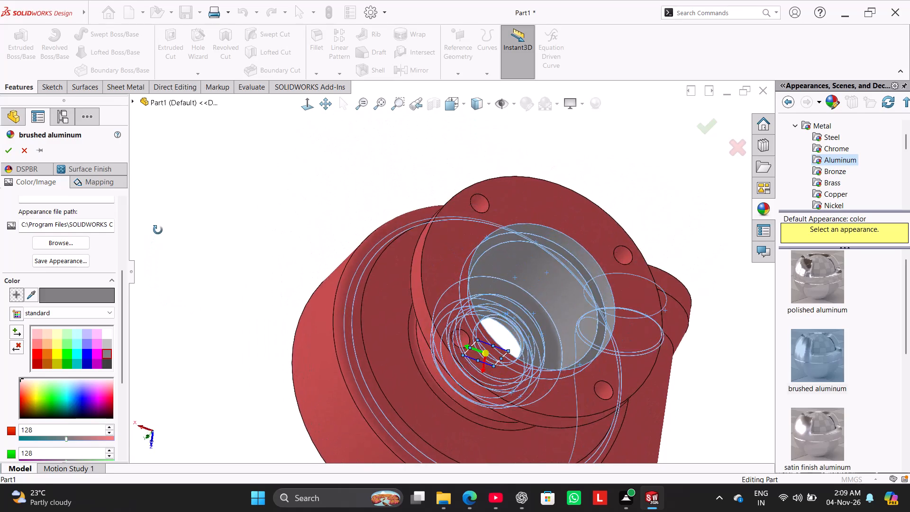
{"action": "middle_click_drag", "start_coordinate": [158, 230], "coordinate": [403, 333]}
{"action": "right_click_drag", "start_coordinate": [216, 287], "coordinate": [273, 248]}
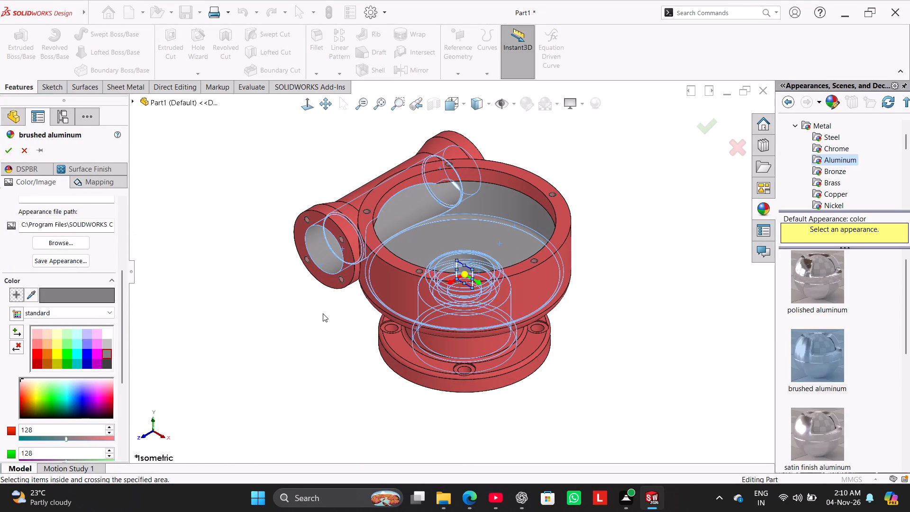
{"action": "scroll", "coordinate": [447, 379], "scroll_direction": "down", "scroll_amount": 3}
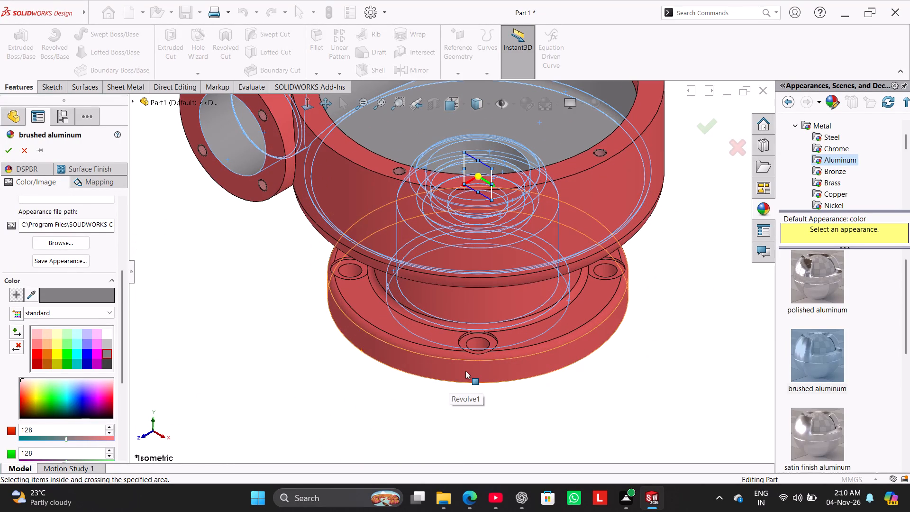
{"action": "left_click", "coordinate": [107, 355]}
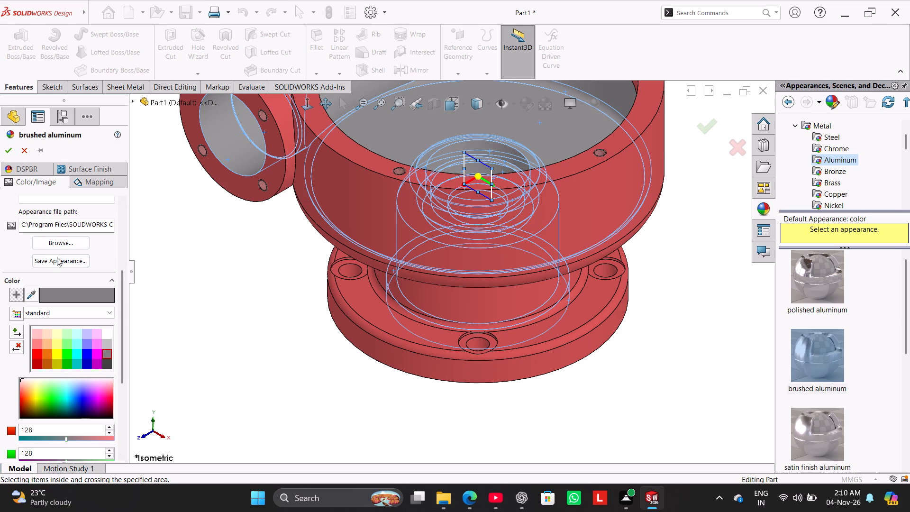
{"action": "left_click", "coordinate": [9, 149]}
Colour the features M10 Tapped Hole1, M10 Tapped Hole2, Mirror1 and Hole2 with the medium grey swatch (128) of the standard palette.
{"action": "scroll", "coordinate": [233, 315], "scroll_direction": "up", "scroll_amount": 1}
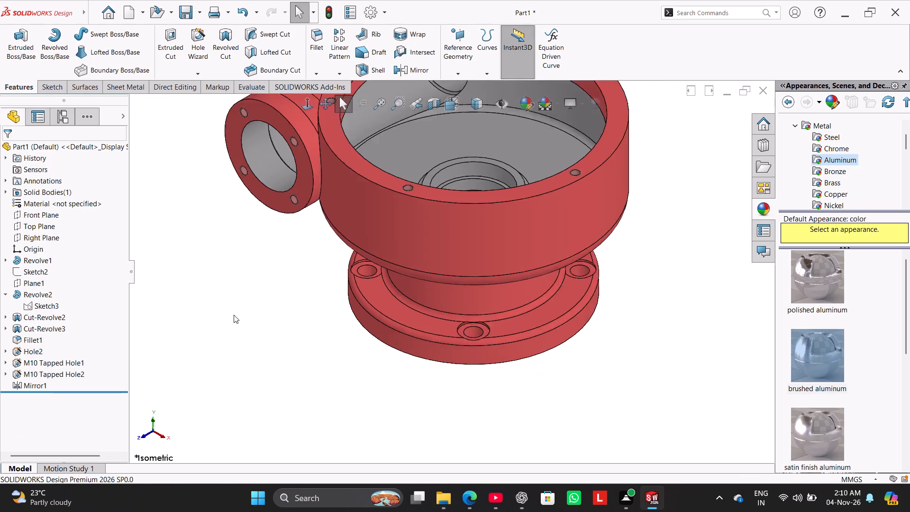
{"action": "scroll", "coordinate": [234, 315], "scroll_direction": "up", "scroll_amount": 3}
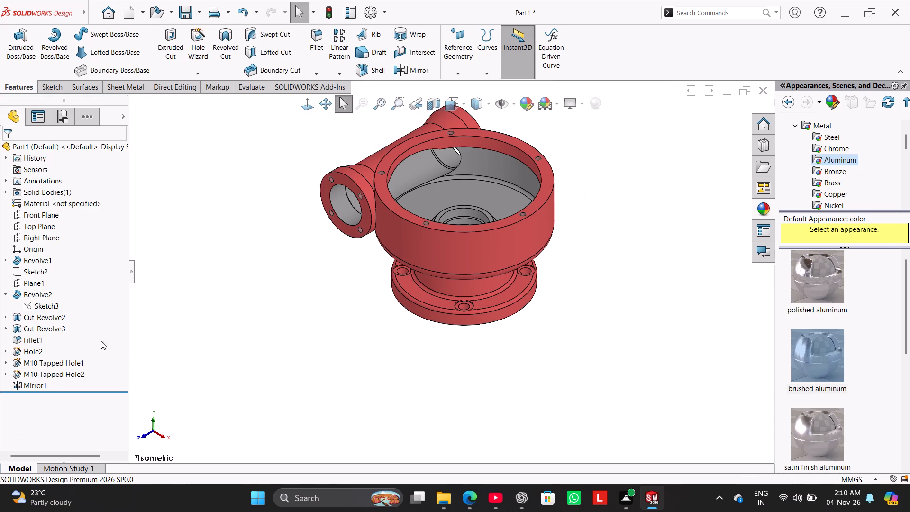
{"action": "left_click", "coordinate": [52, 371], "text": "ctrl"}
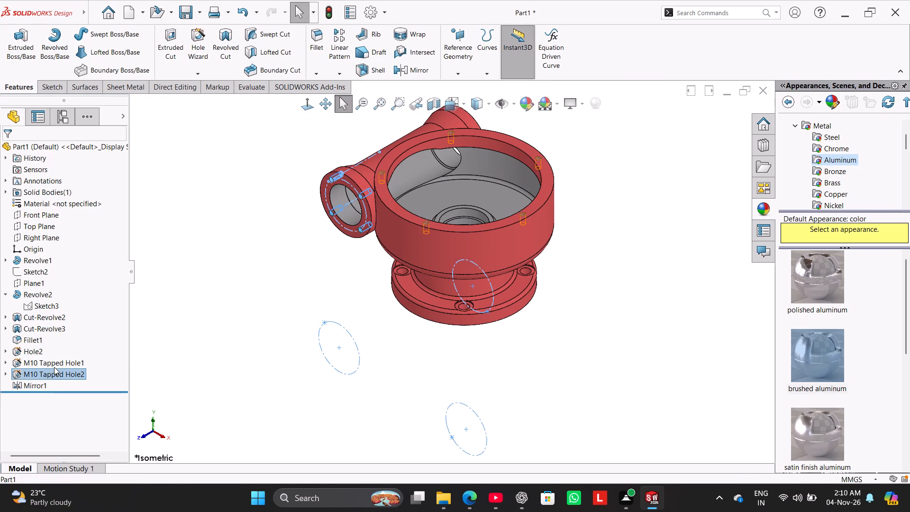
{"action": "left_click", "coordinate": [54, 367], "text": "ctrl"}
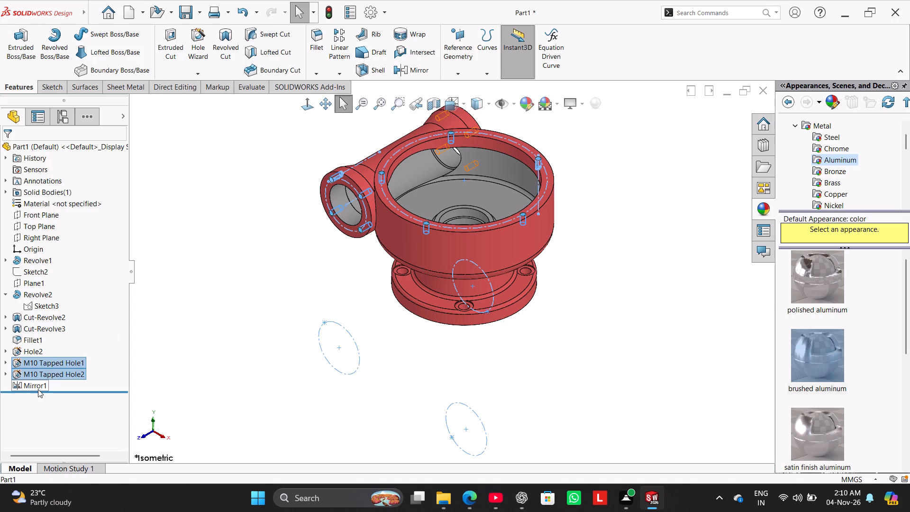
{"action": "left_click", "coordinate": [38, 389], "text": "ctrl"}
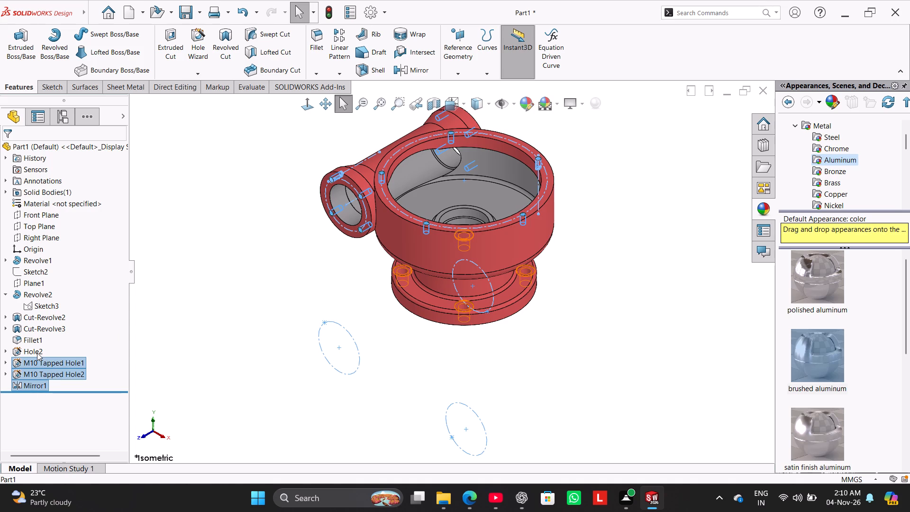
{"action": "left_click", "coordinate": [37, 353], "text": "ctrl"}
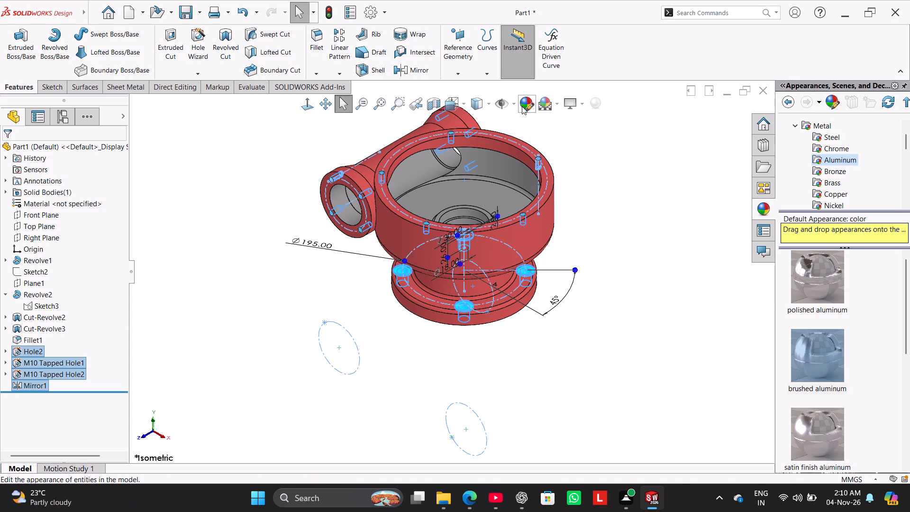
{"action": "left_click", "coordinate": [522, 106]}
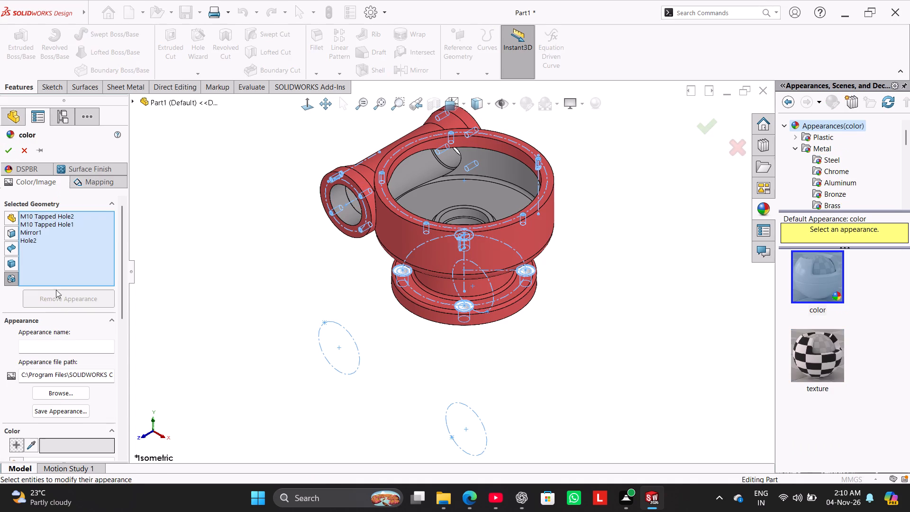
{"action": "left_click_drag", "start_coordinate": [120, 309], "coordinate": [122, 363]}
{"action": "left_click", "coordinate": [109, 377]}
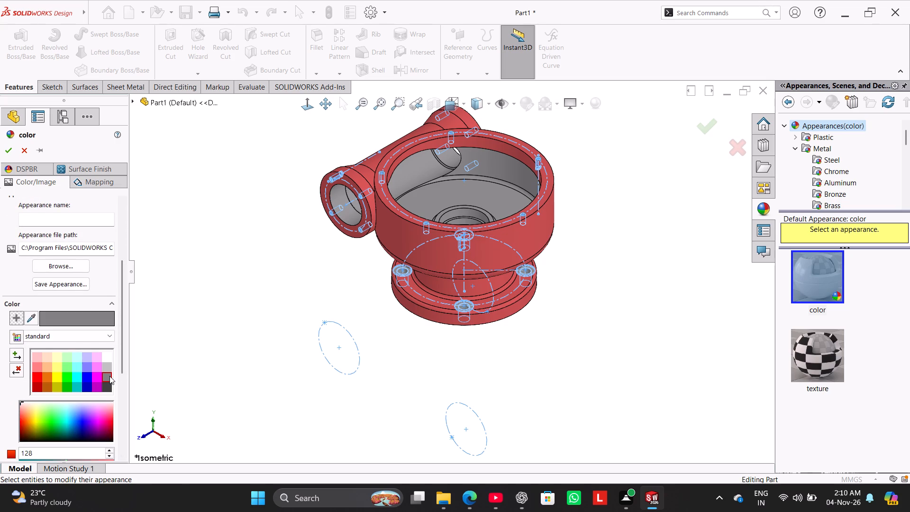
{"action": "left_click", "coordinate": [12, 152]}
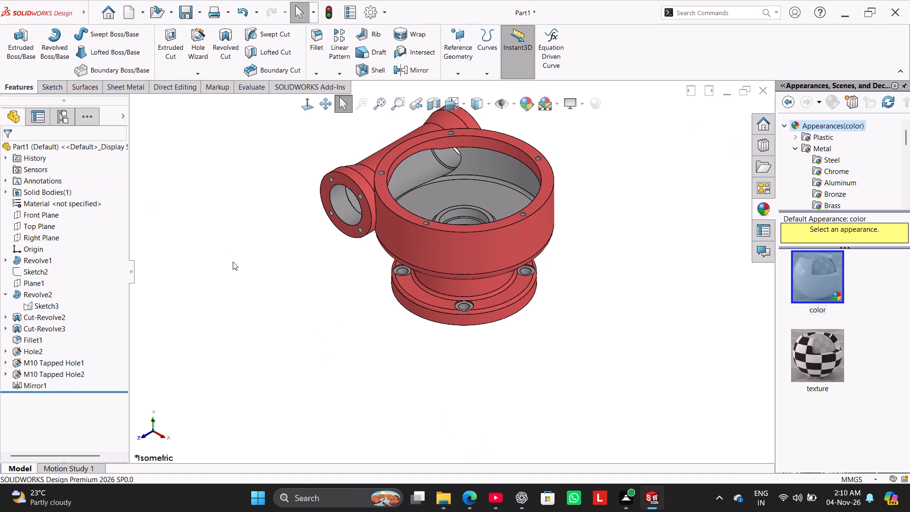
Save the part in the Worked folder under the name Flanged Rotary Cabinet Casing.
{"action": "middle_click_drag", "start_coordinate": [247, 276], "coordinate": [198, 361]}
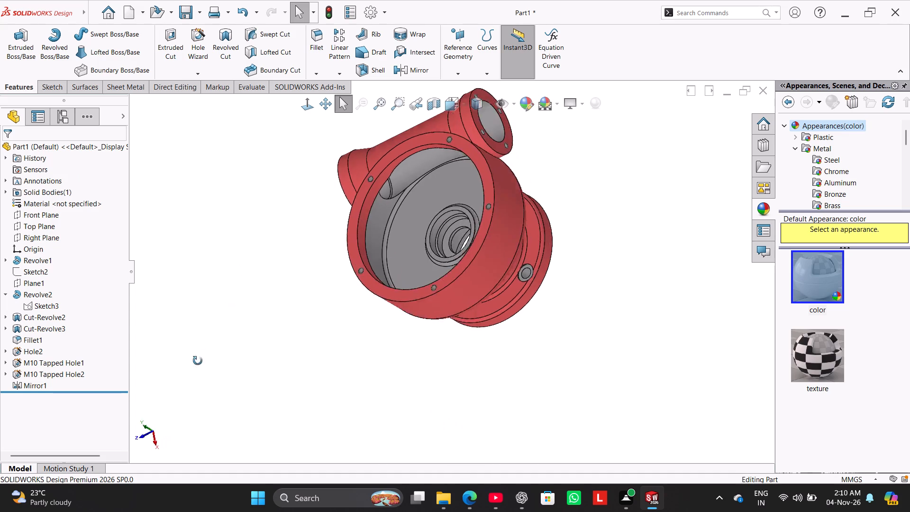
{"action": "middle_click_drag", "start_coordinate": [198, 361], "coordinate": [176, 454]}
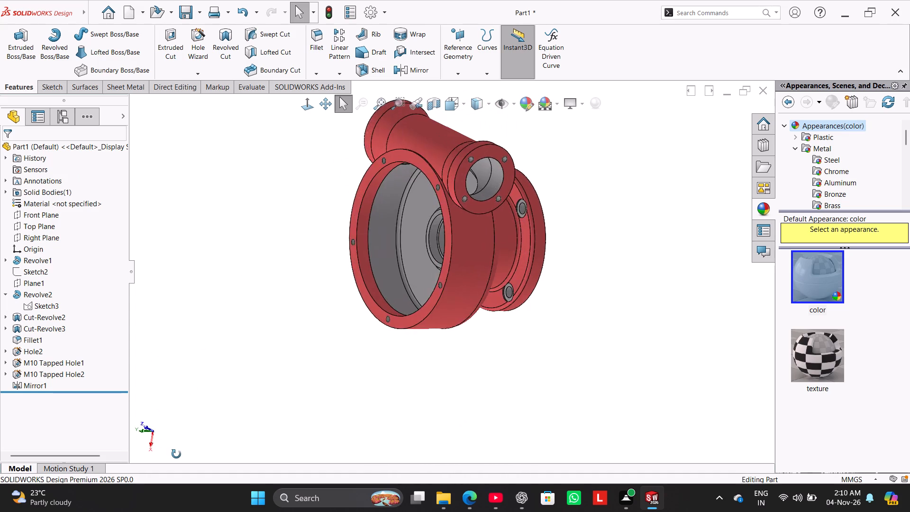
{"action": "middle_click_drag", "start_coordinate": [176, 454], "coordinate": [346, 368]}
{"action": "right_click_drag", "start_coordinate": [239, 343], "coordinate": [334, 273]}
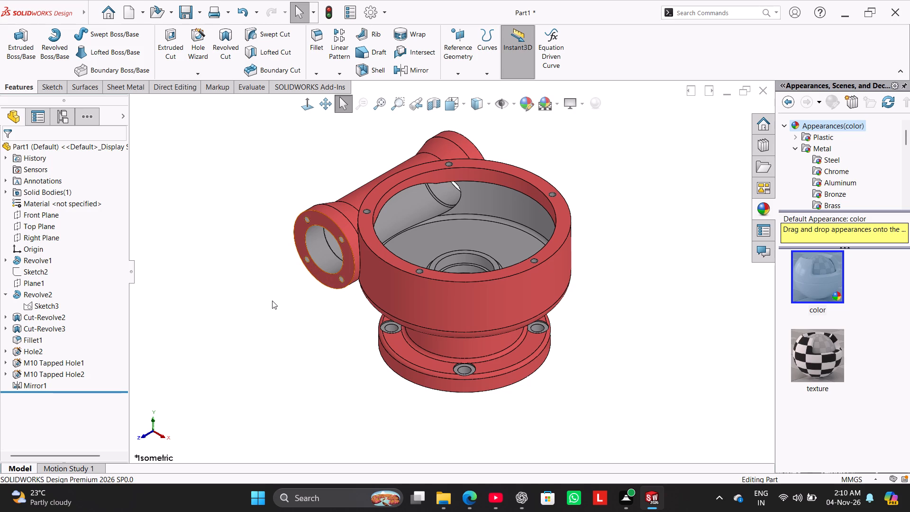
{"action": "left_click", "coordinate": [181, 11]}
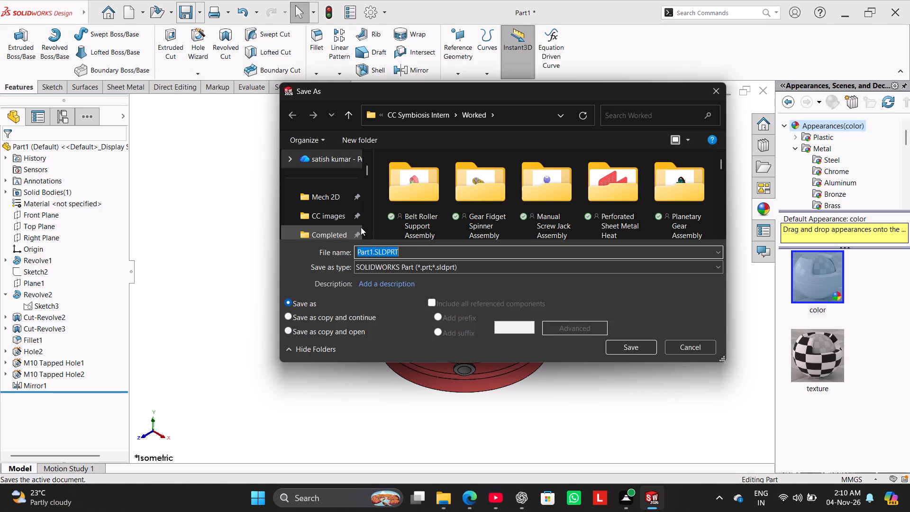
{"action": "key", "text": "ctrl+v"}
{"action": "left_click", "coordinate": [632, 350]}
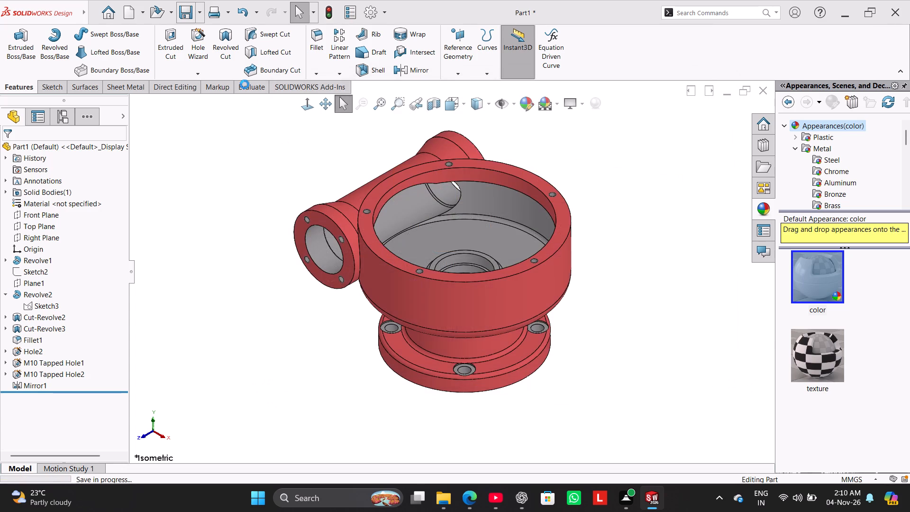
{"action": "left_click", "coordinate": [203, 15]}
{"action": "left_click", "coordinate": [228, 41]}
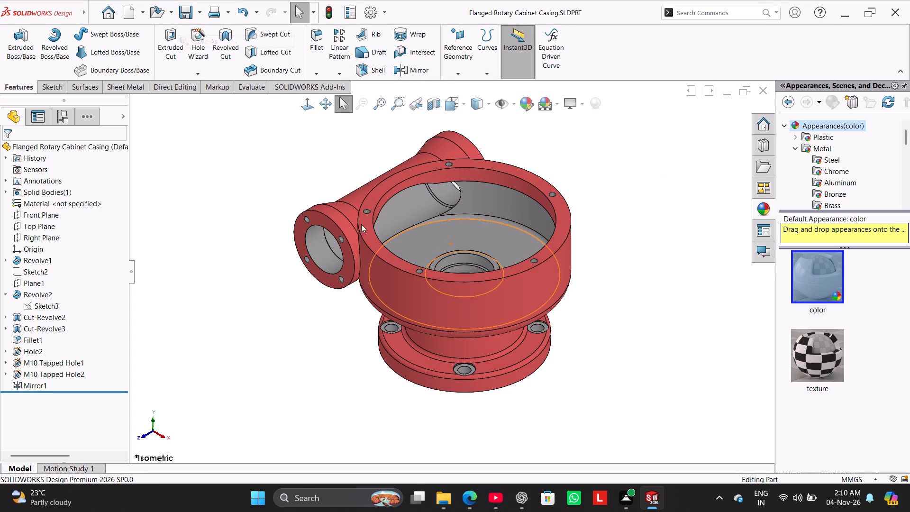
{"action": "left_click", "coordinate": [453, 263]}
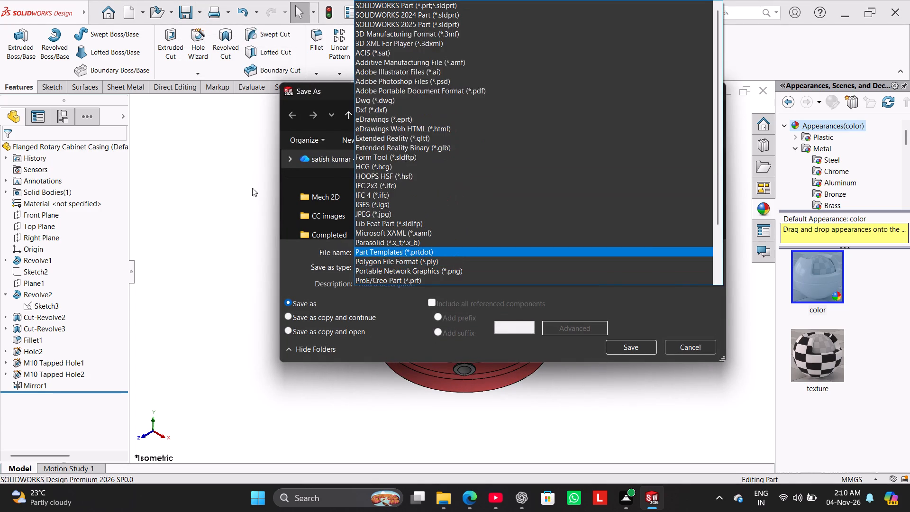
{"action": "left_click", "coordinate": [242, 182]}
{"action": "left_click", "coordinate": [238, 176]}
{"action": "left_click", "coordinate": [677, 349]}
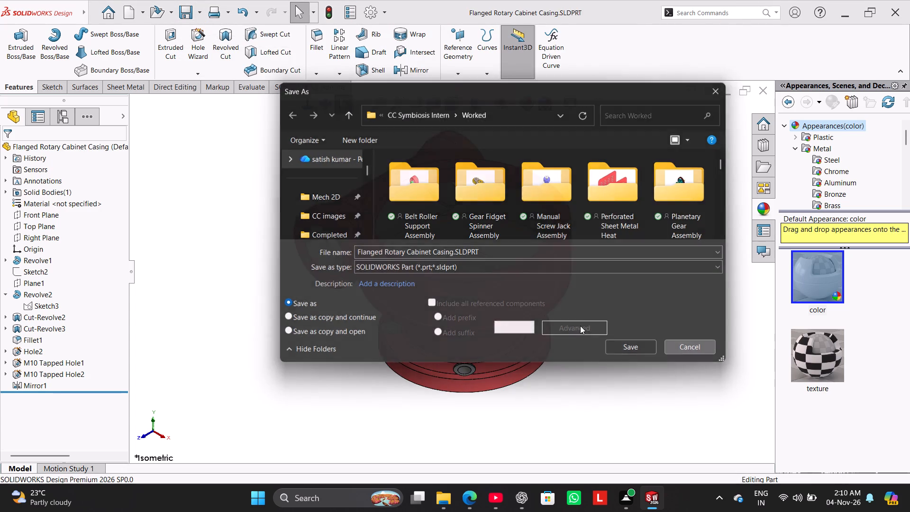
Save a PDF copy of the part as Flanged Rotary Cabinet Casing.pdf in the Worked folder.
{"action": "left_click", "coordinate": [202, 18]}
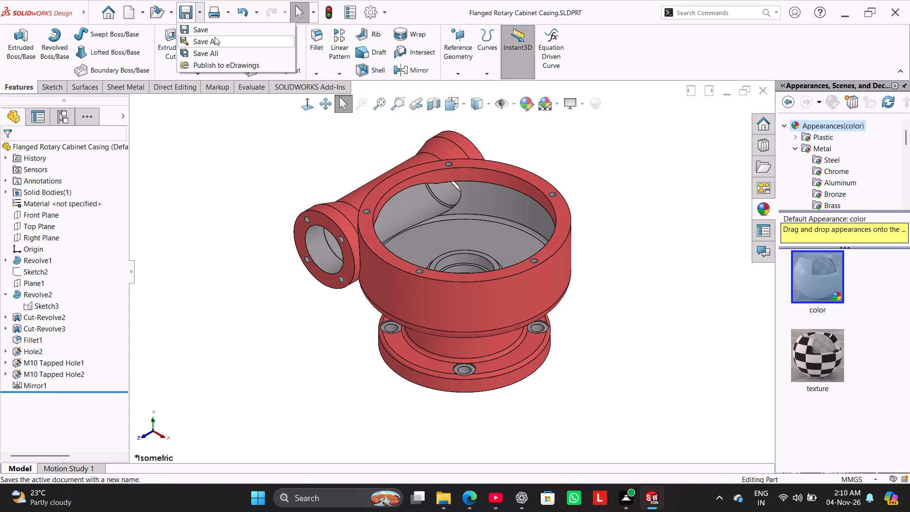
{"action": "left_click", "coordinate": [216, 38]}
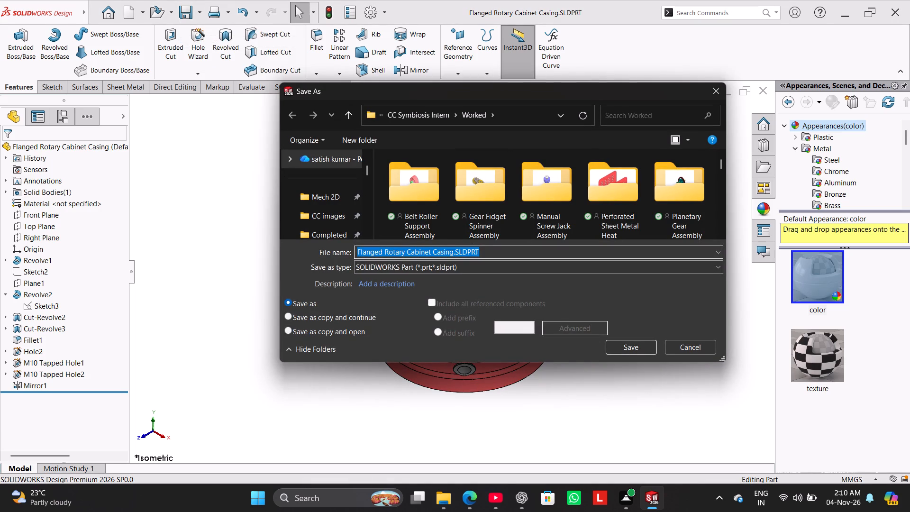
{"action": "left_click", "coordinate": [554, 271]}
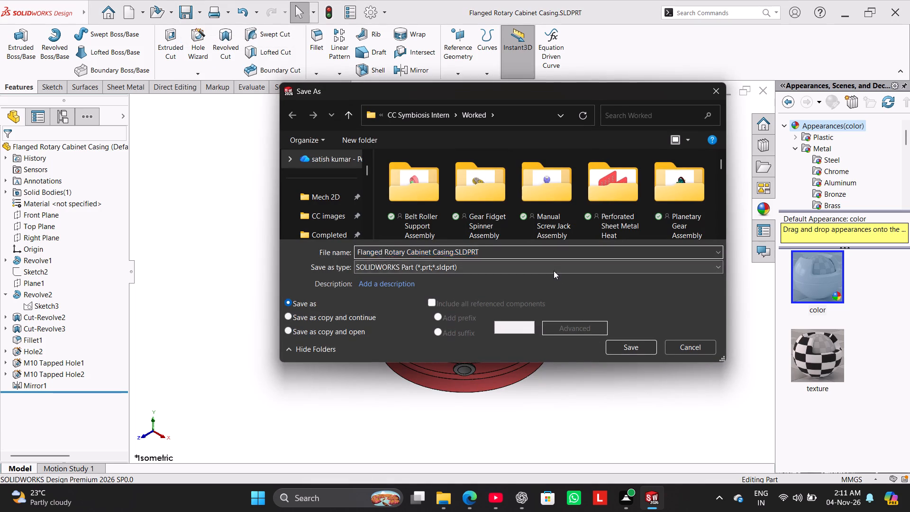
{"action": "left_click", "coordinate": [535, 94]}
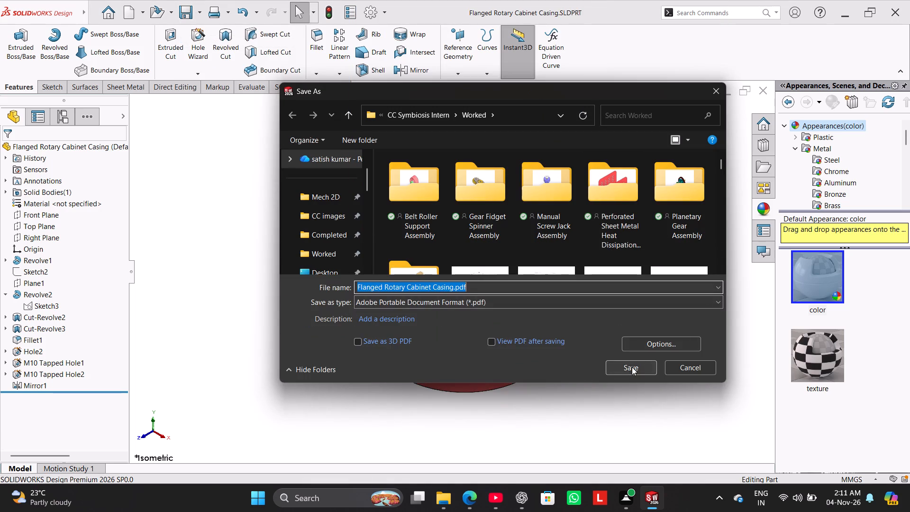
{"action": "left_click", "coordinate": [632, 367]}
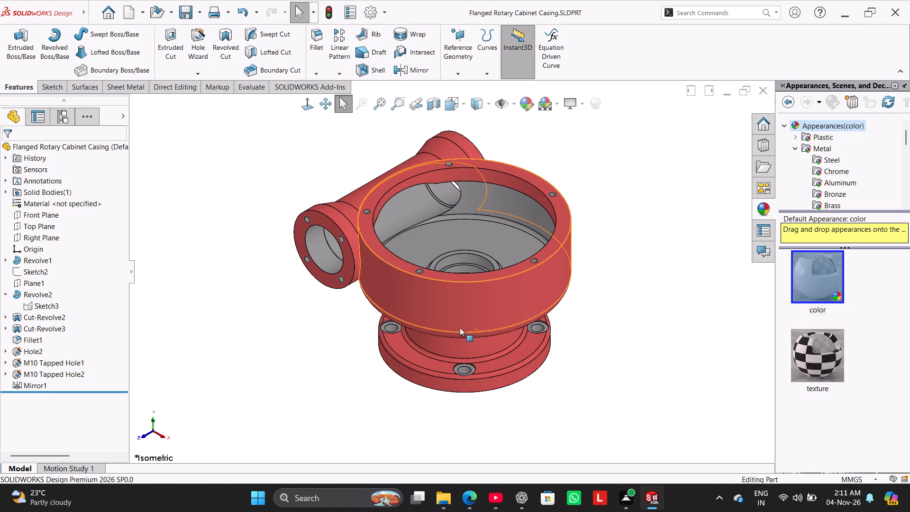
Colour the casing's upper inner bore faces with the medium grey swatch (128) of the standard palette.
{"action": "left_click", "coordinate": [467, 172]}
{"action": "left_click", "coordinate": [520, 103]}
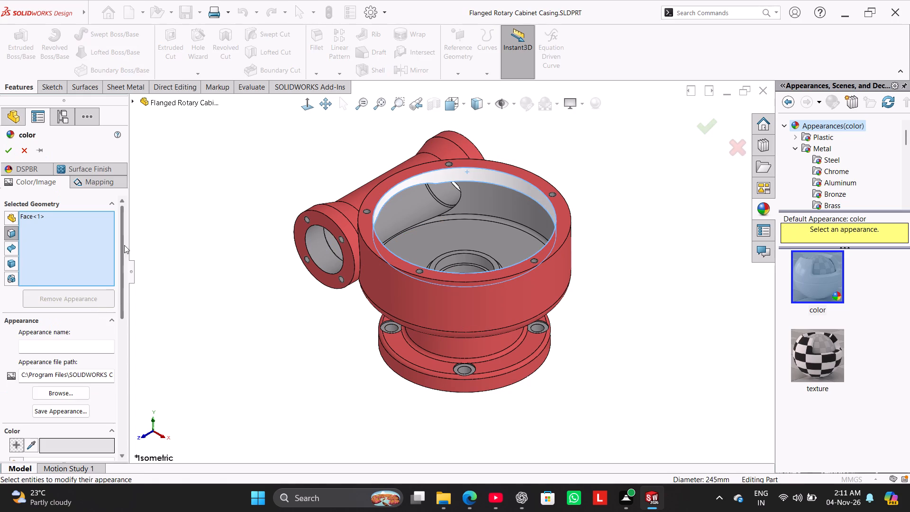
{"action": "left_click_drag", "start_coordinate": [126, 240], "coordinate": [128, 317]}
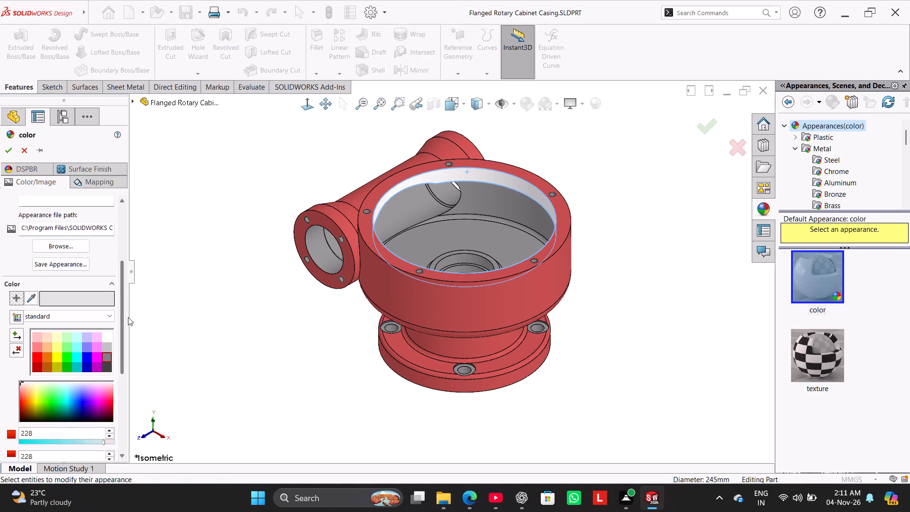
{"action": "left_click_drag", "start_coordinate": [128, 317], "coordinate": [128, 318]}
{"action": "left_click", "coordinate": [107, 321]}
{"action": "middle_click_drag", "start_coordinate": [252, 359], "coordinate": [192, 347]}
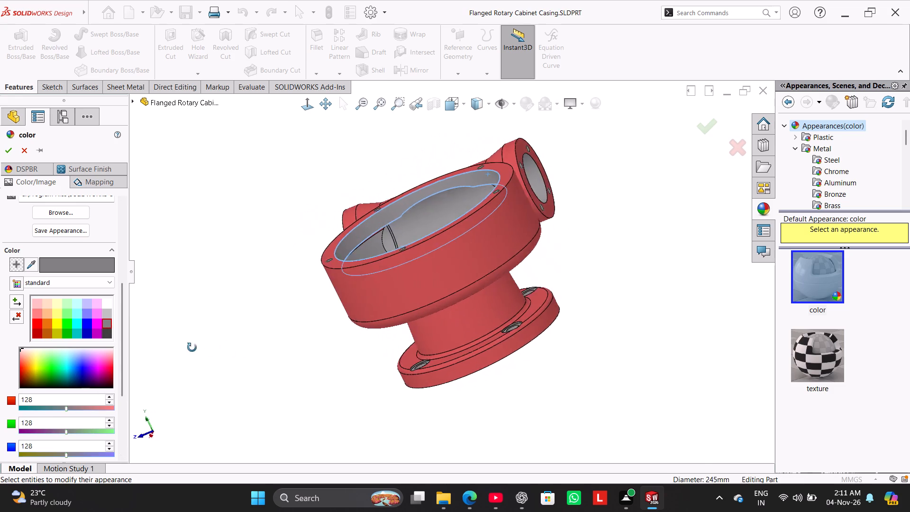
{"action": "middle_click_drag", "start_coordinate": [192, 347], "coordinate": [155, 390]}
{"action": "scroll", "coordinate": [360, 278], "scroll_direction": "down", "scroll_amount": 4}
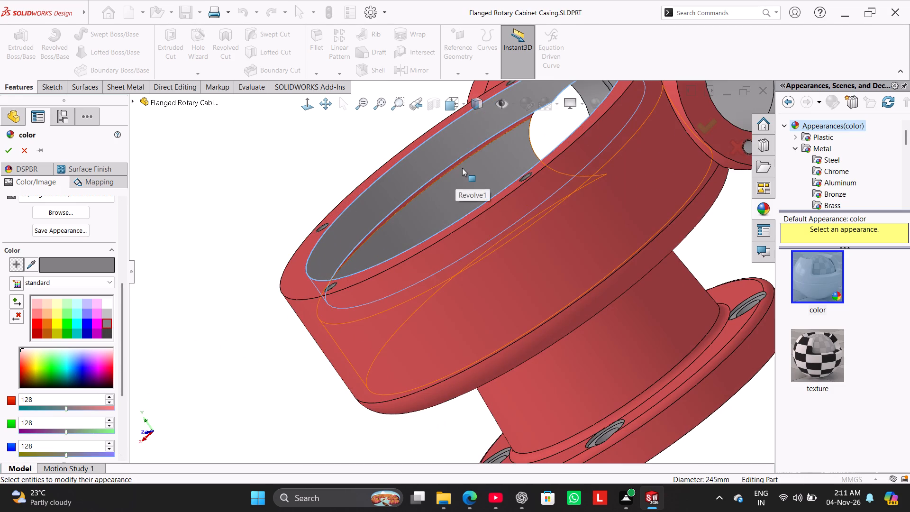
{"action": "left_click", "coordinate": [464, 158]}
{"action": "middle_click_drag", "start_coordinate": [274, 206], "coordinate": [252, 188]}
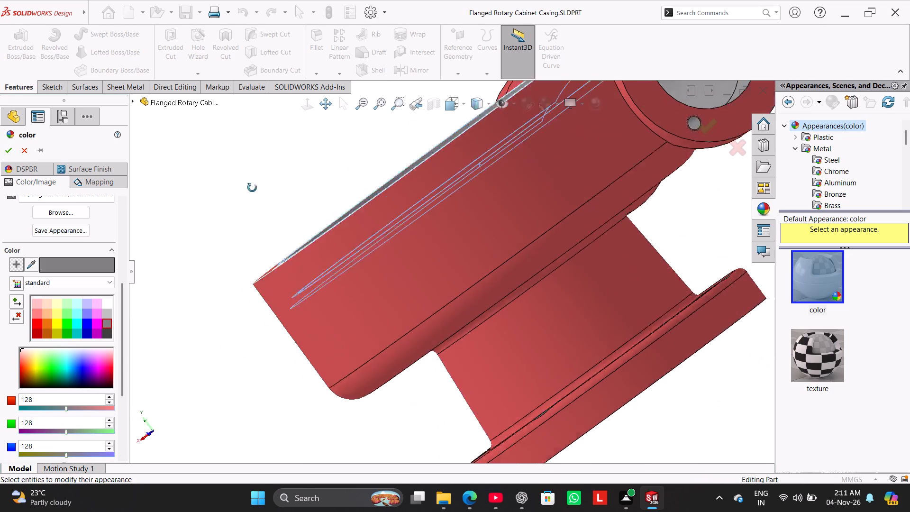
{"action": "middle_click_drag", "start_coordinate": [252, 188], "coordinate": [212, 300]}
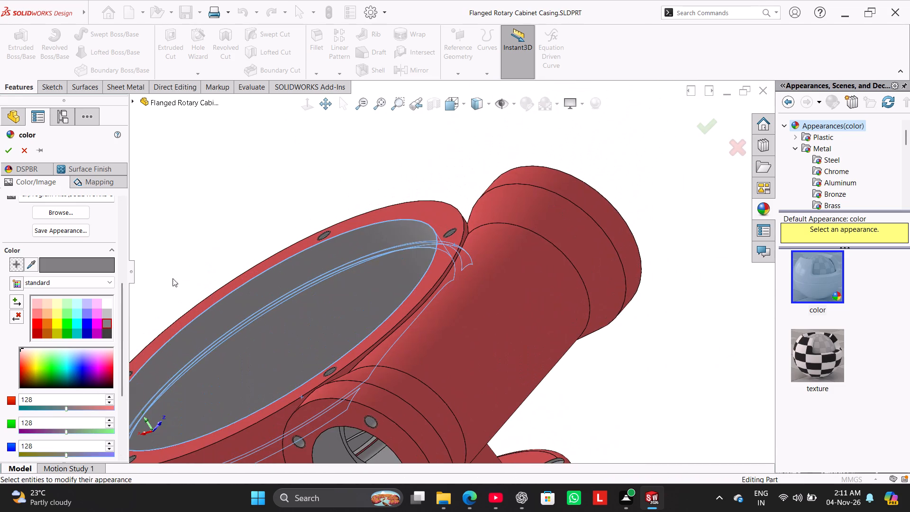
{"action": "left_click", "coordinate": [108, 322]}
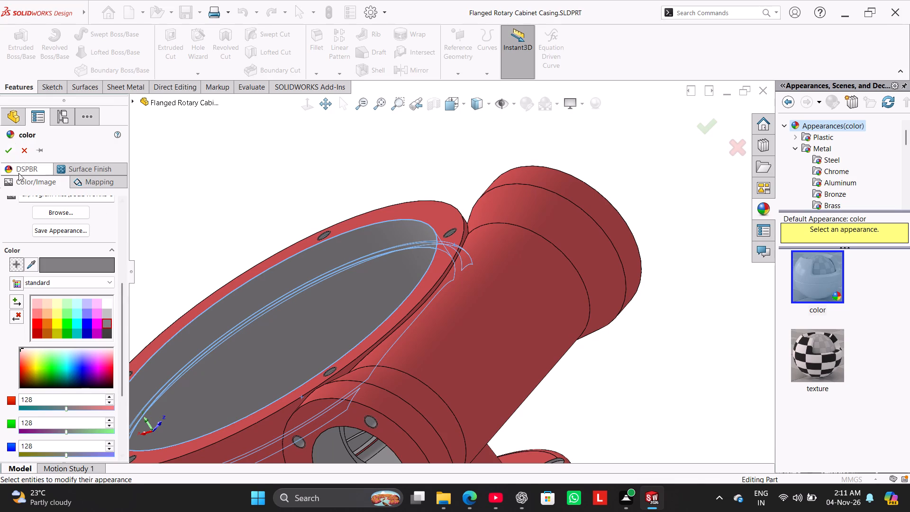
{"action": "left_click", "coordinate": [7, 149]}
Cut the casing open with a zonal section view on the Front Plane at 0.00 mm offset.
{"action": "middle_click_drag", "start_coordinate": [200, 186], "coordinate": [182, 179]}
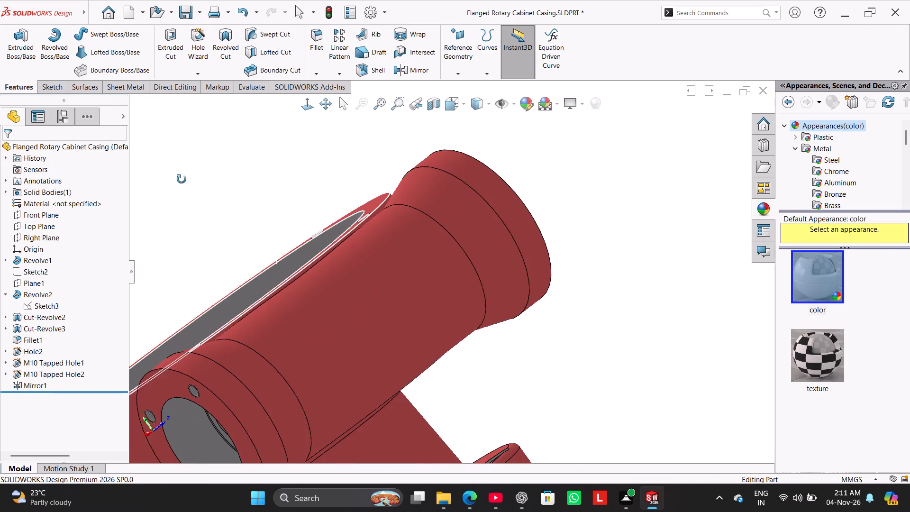
{"action": "middle_click_drag", "start_coordinate": [182, 179], "coordinate": [282, 131]}
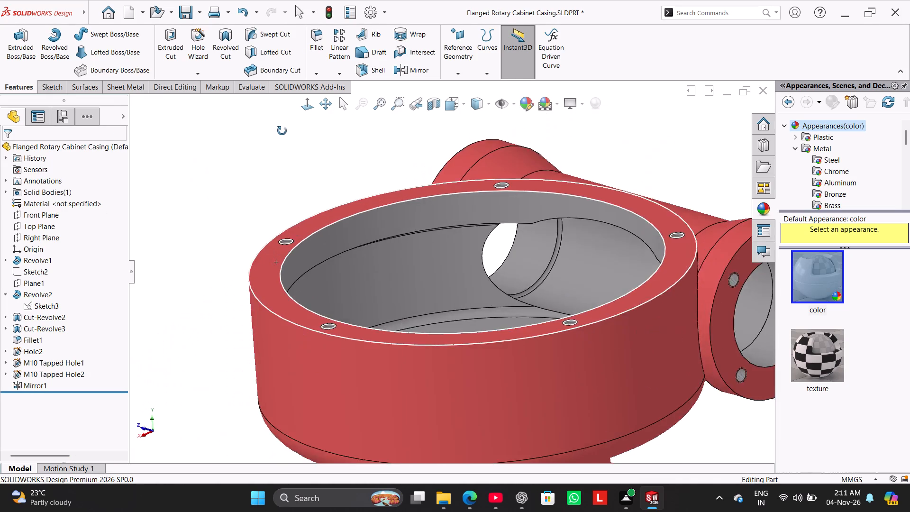
{"action": "middle_click_drag", "start_coordinate": [282, 131], "coordinate": [364, 166]}
{"action": "left_click", "coordinate": [430, 99]}
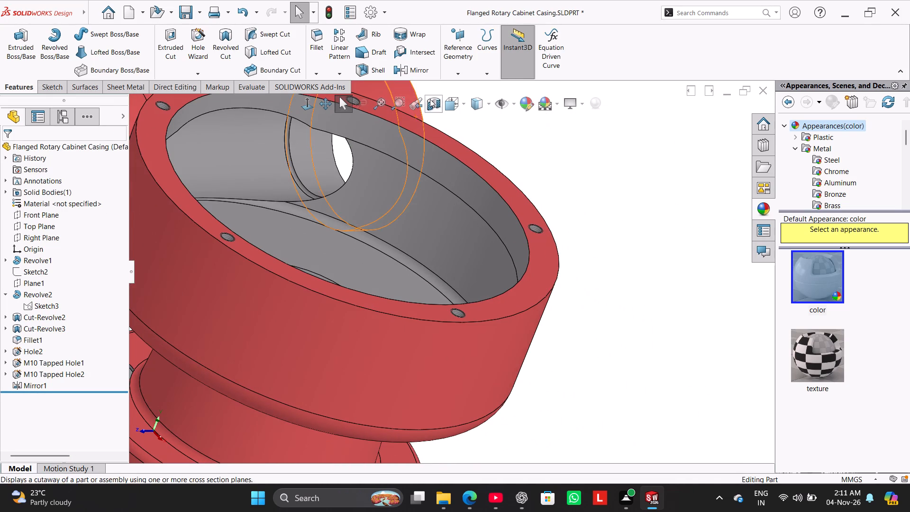
{"action": "left_click", "coordinate": [309, 105]}
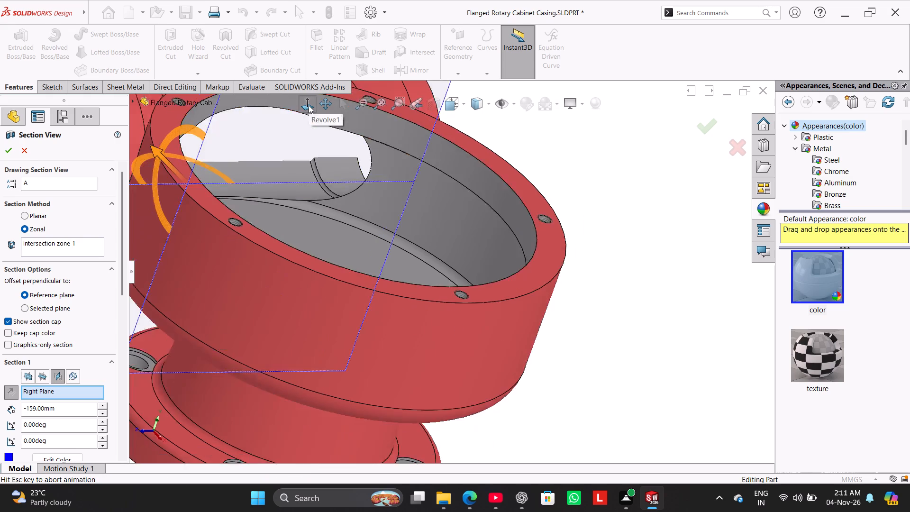
{"action": "middle_click_drag", "start_coordinate": [279, 186], "coordinate": [411, 222]}
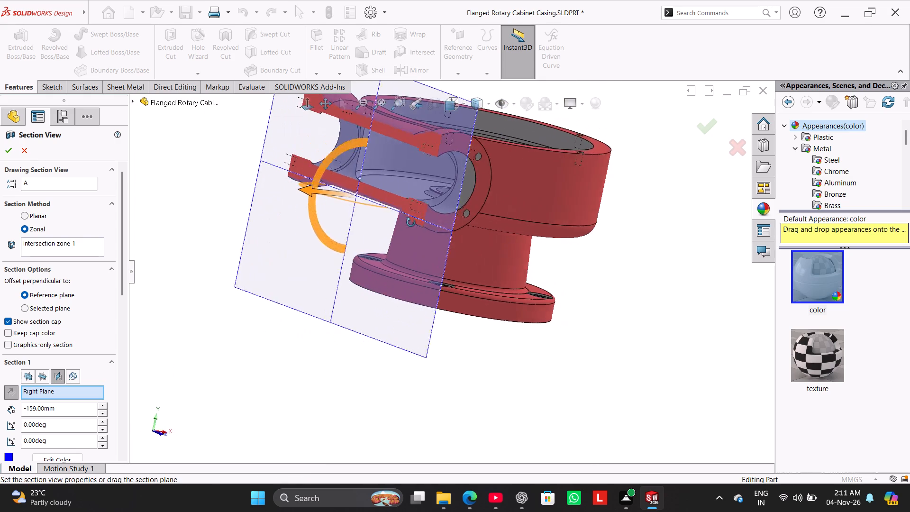
{"action": "middle_click_drag", "start_coordinate": [411, 222], "coordinate": [402, 298]}
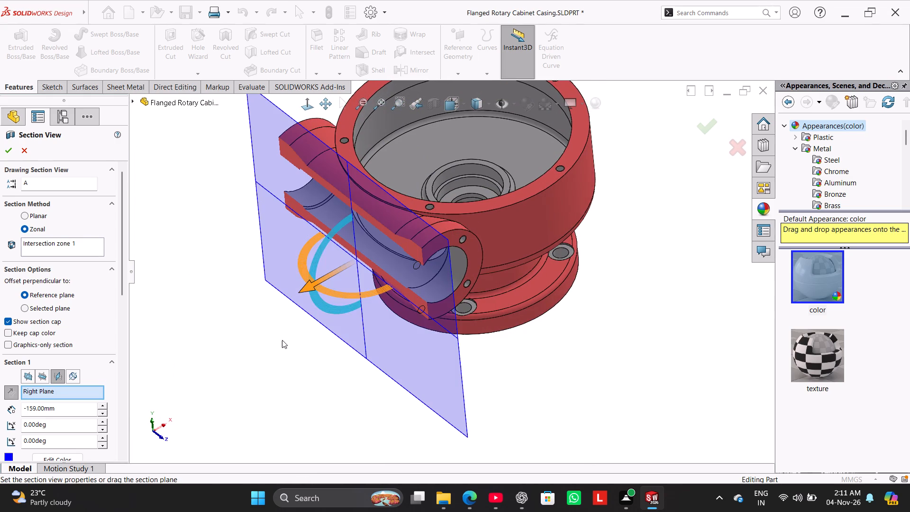
{"action": "left_click", "coordinate": [27, 377]}
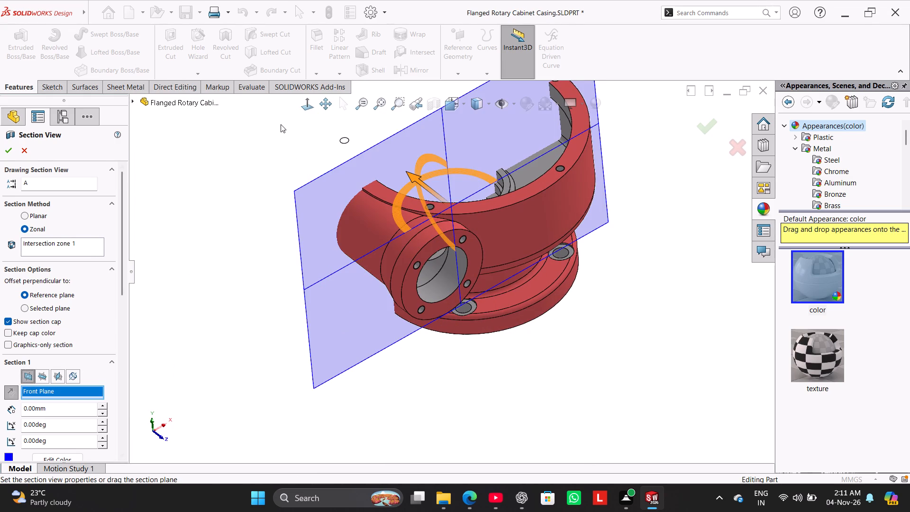
{"action": "left_click", "coordinate": [306, 102]}
{"action": "left_click", "coordinate": [305, 105]}
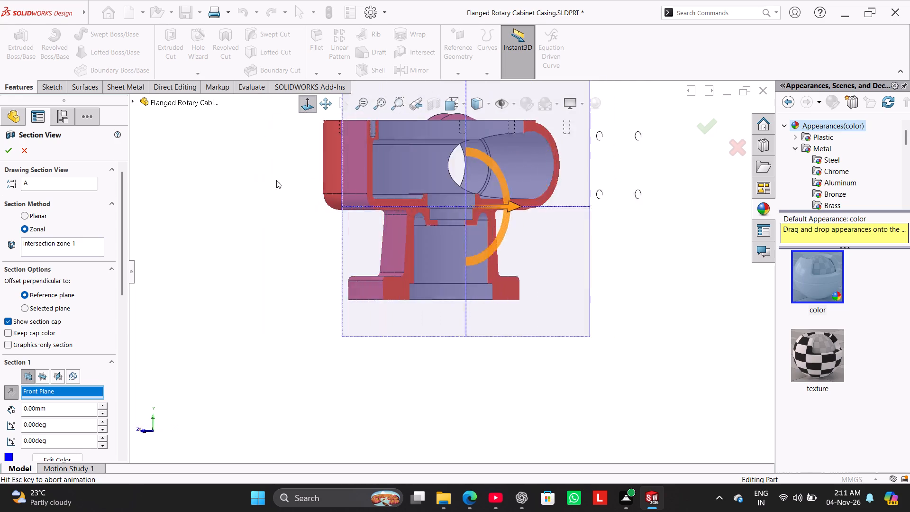
{"action": "middle_click", "coordinate": [262, 219]}
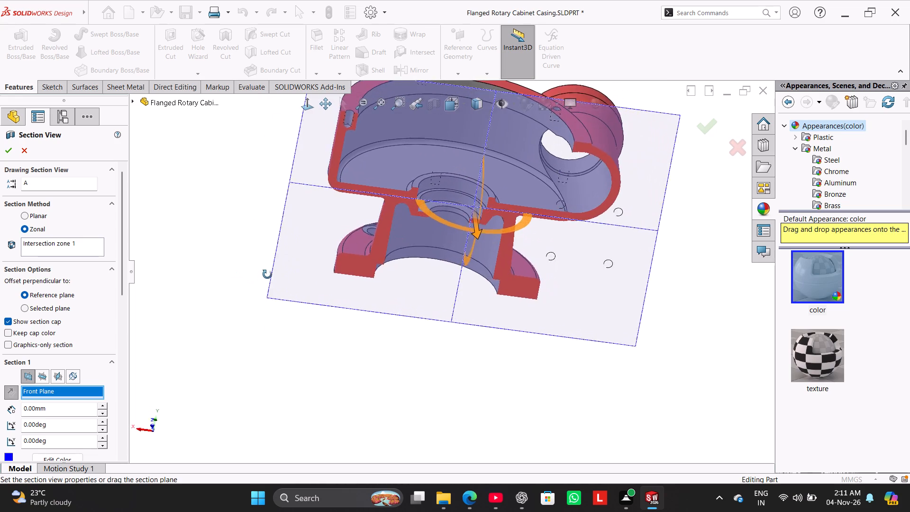
{"action": "scroll", "coordinate": [450, 176], "scroll_direction": "down", "scroll_amount": 2}
{"action": "middle_click_drag", "start_coordinate": [463, 188], "coordinate": [464, 177]}
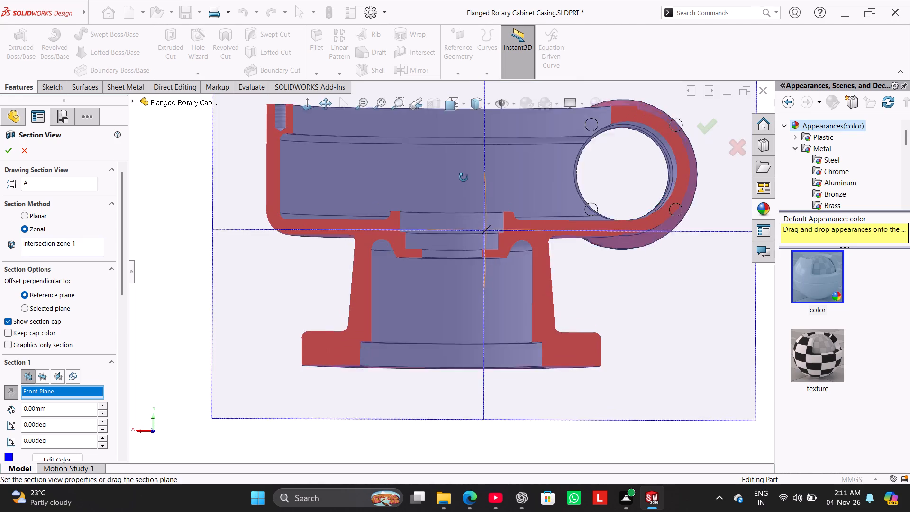
{"action": "middle_click_drag", "start_coordinate": [464, 177], "coordinate": [467, 129]}
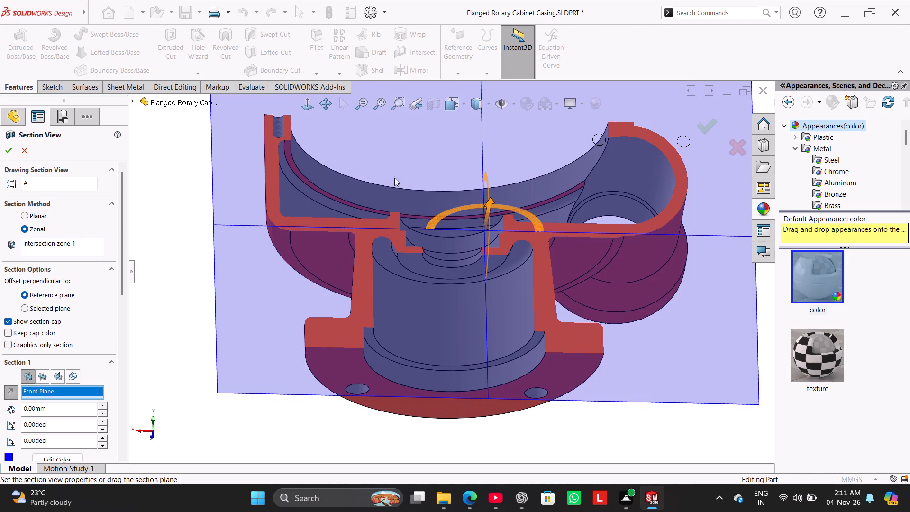
{"action": "middle_click_drag", "start_coordinate": [399, 179], "coordinate": [391, 236]}
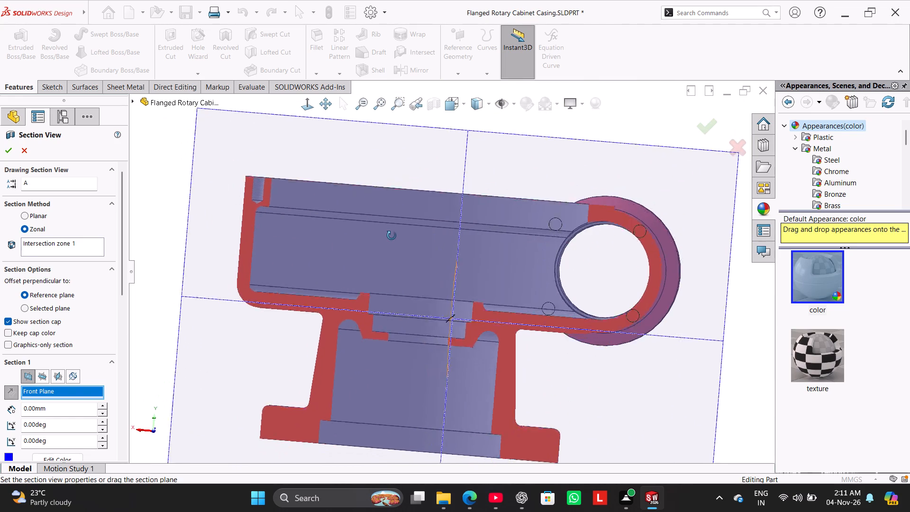
{"action": "middle_click_drag", "start_coordinate": [391, 236], "coordinate": [394, 229]}
{"action": "left_click", "coordinate": [9, 150]}
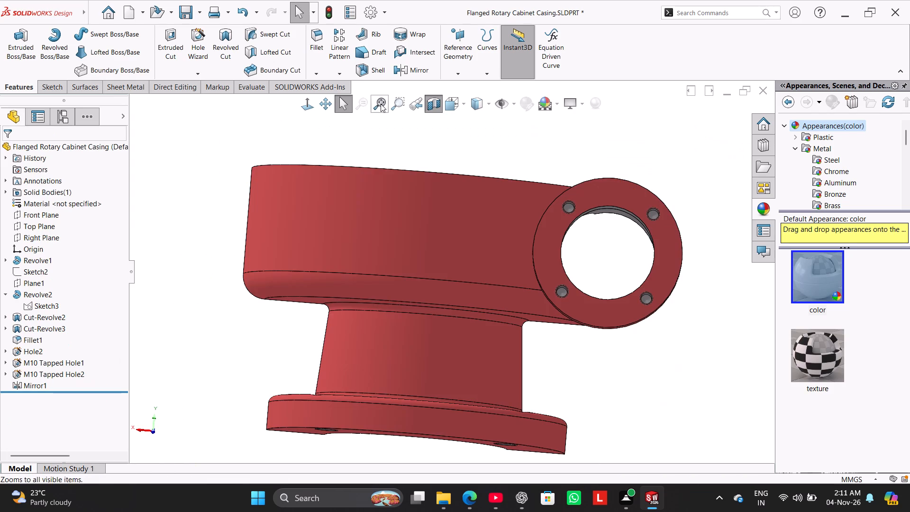
Examine the sectioned interior, especially the narrow step face inside the large bore, for surfaces not yet coloured grey.
{"action": "middle_click_drag", "start_coordinate": [288, 153], "coordinate": [155, 348]}
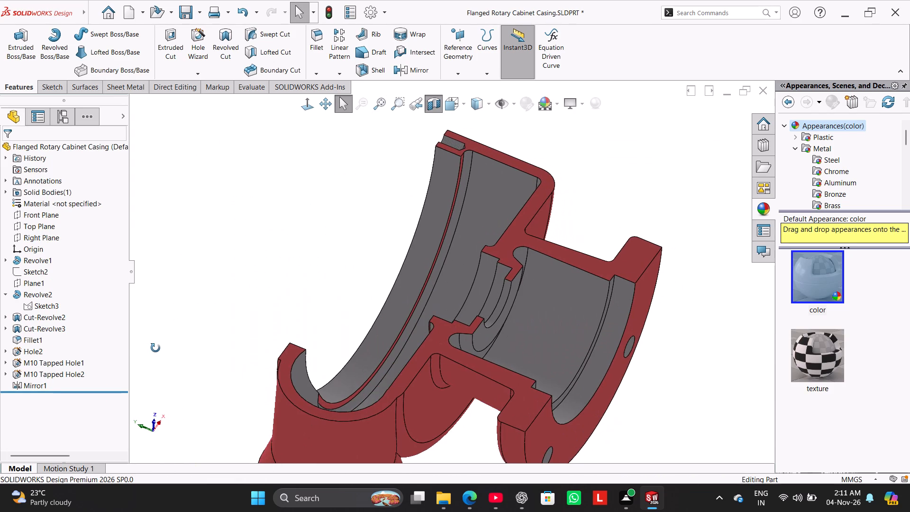
{"action": "middle_click_drag", "start_coordinate": [155, 348], "coordinate": [157, 346]}
{"action": "middle_click_drag", "start_coordinate": [368, 176], "coordinate": [392, 196]}
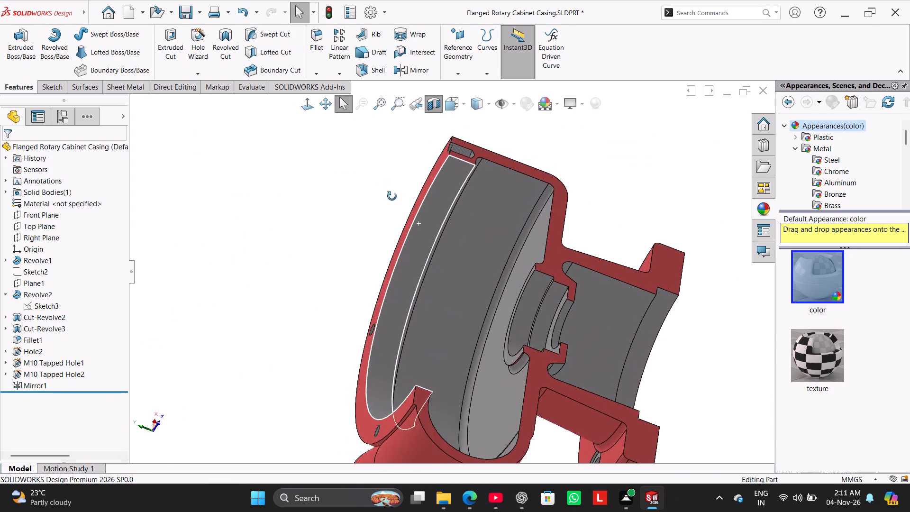
{"action": "middle_click_drag", "start_coordinate": [392, 196], "coordinate": [358, 170]}
{"action": "scroll", "coordinate": [445, 170], "scroll_direction": "down", "scroll_amount": 2}
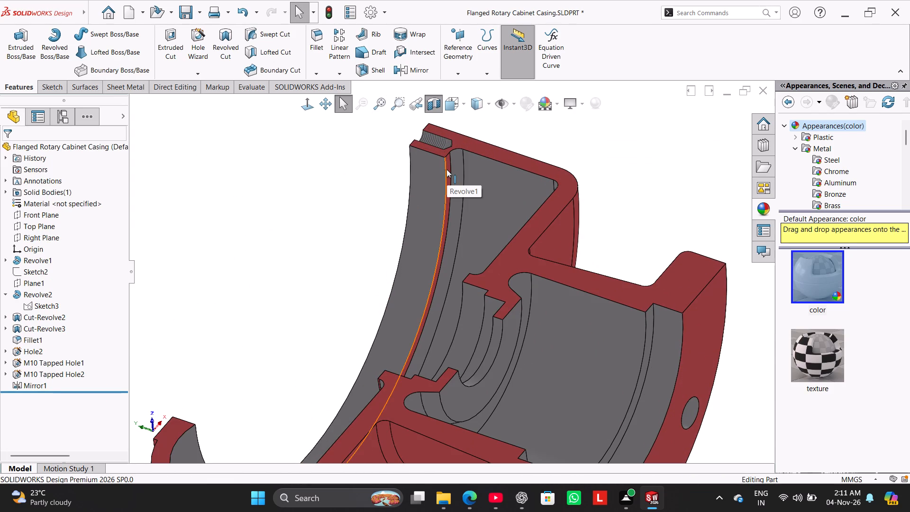
{"action": "left_click", "coordinate": [447, 166]}
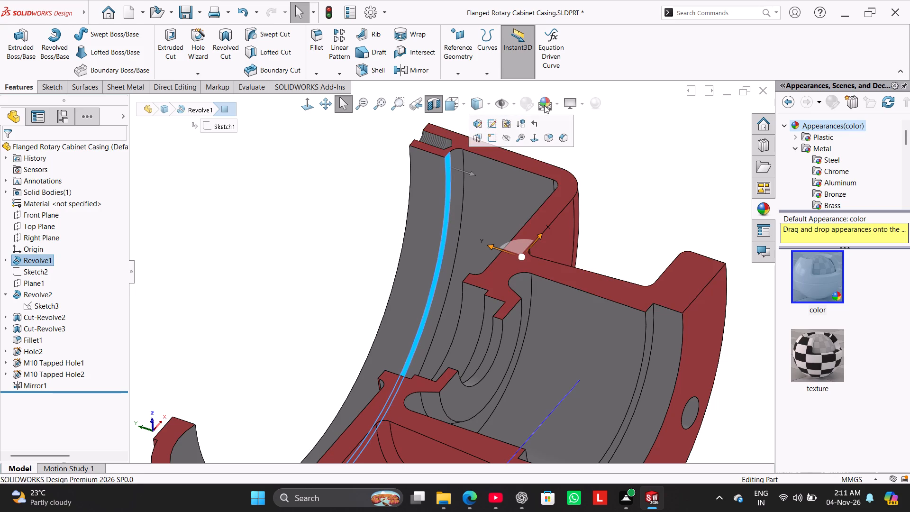
{"action": "left_click", "coordinate": [282, 195]}
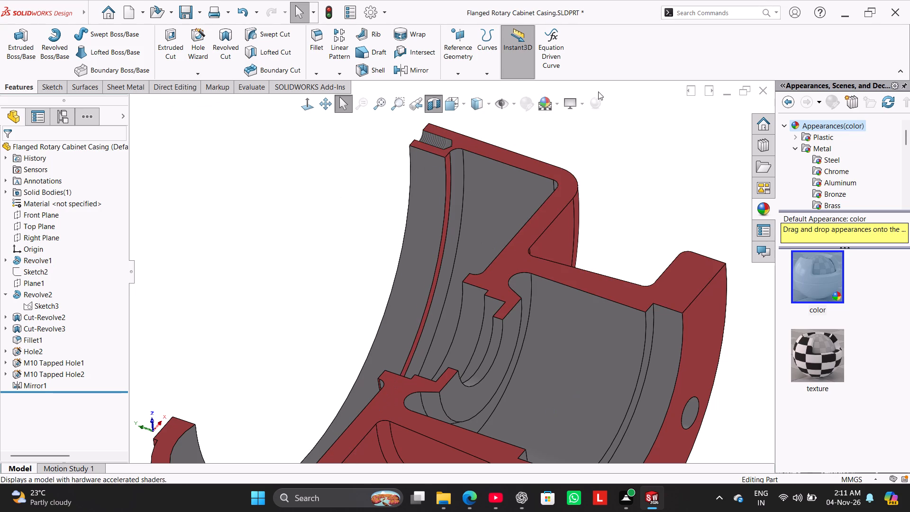
{"action": "scroll", "coordinate": [443, 211], "scroll_direction": "up", "scroll_amount": 2}
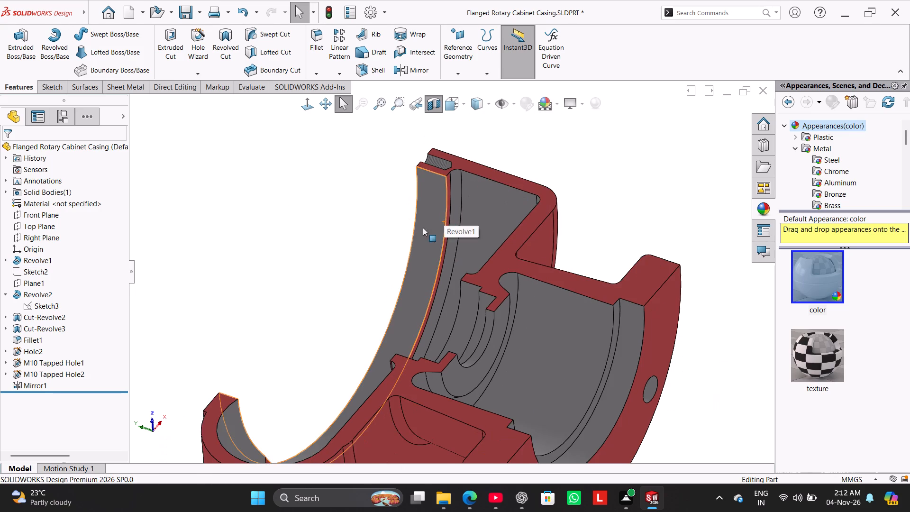
{"action": "middle_click_drag", "start_coordinate": [389, 229], "coordinate": [470, 276]}
{"action": "scroll", "coordinate": [429, 264], "scroll_direction": "up", "scroll_amount": 1}
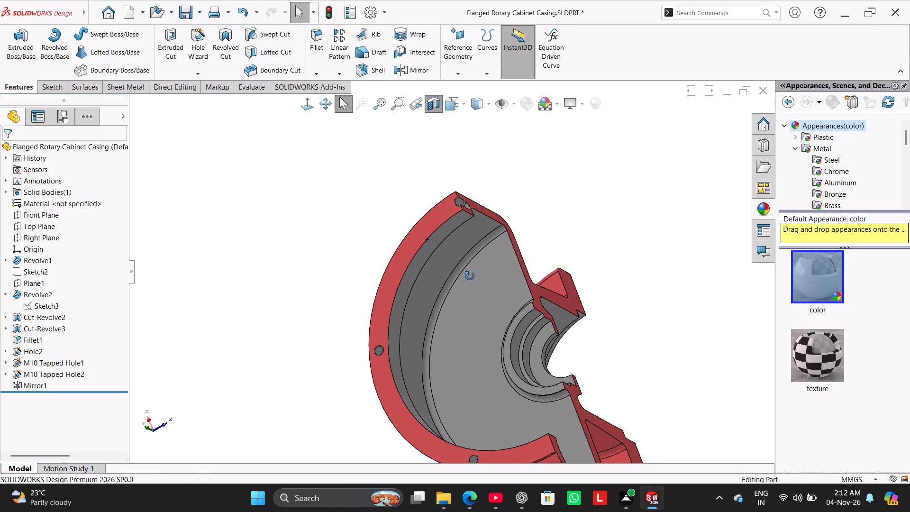
{"action": "middle_click_drag", "start_coordinate": [470, 276], "coordinate": [387, 244]}
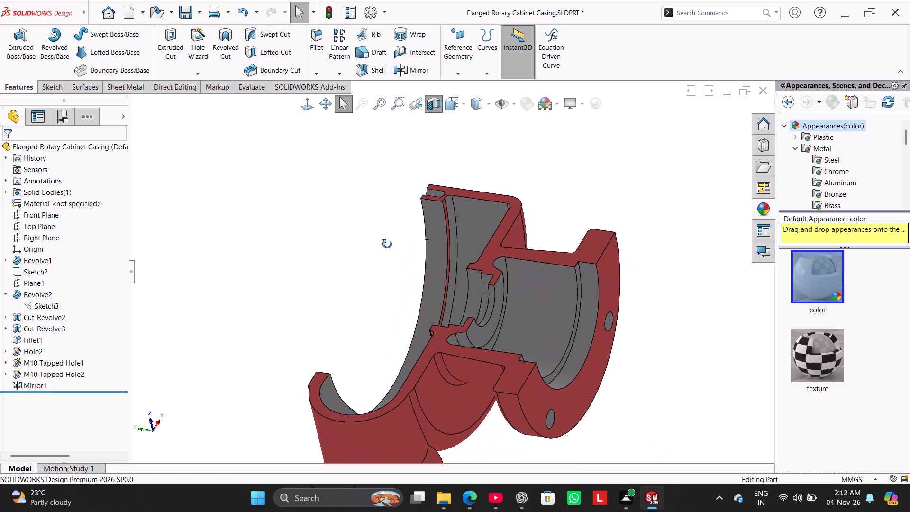
{"action": "middle_click_drag", "start_coordinate": [387, 244], "coordinate": [402, 277]}
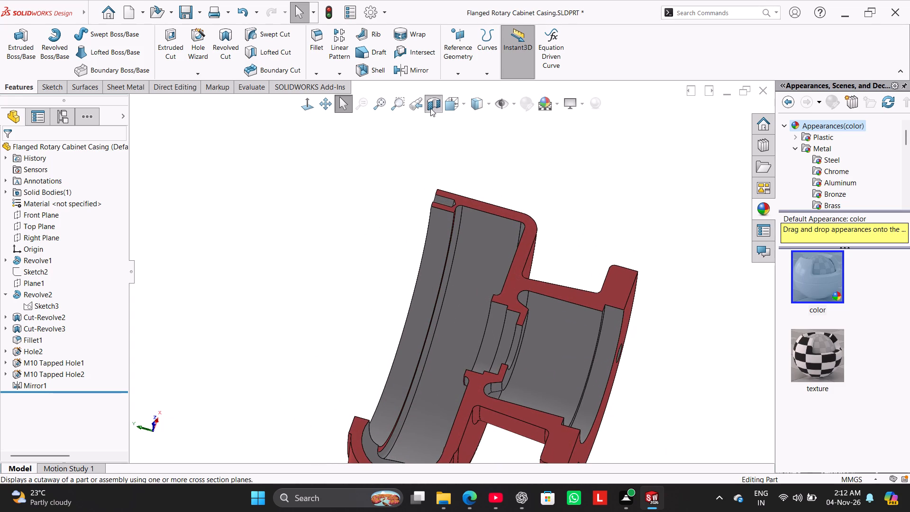
Turn the section view off and inspect the step edge inside the large bore up close.
{"action": "left_click", "coordinate": [430, 107]}
{"action": "middle_click_drag", "start_coordinate": [394, 188], "coordinate": [417, 163]}
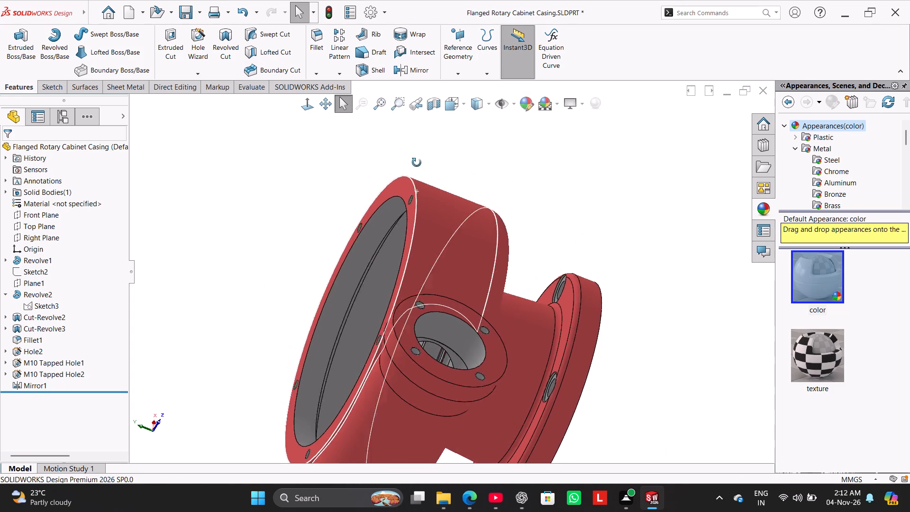
{"action": "middle_click_drag", "start_coordinate": [417, 163], "coordinate": [415, 160]}
{"action": "scroll", "coordinate": [389, 223], "scroll_direction": "down", "scroll_amount": 6}
{"action": "middle_click", "coordinate": [437, 274]}
{"action": "scroll", "coordinate": [437, 264], "scroll_direction": "down", "scroll_amount": 2}
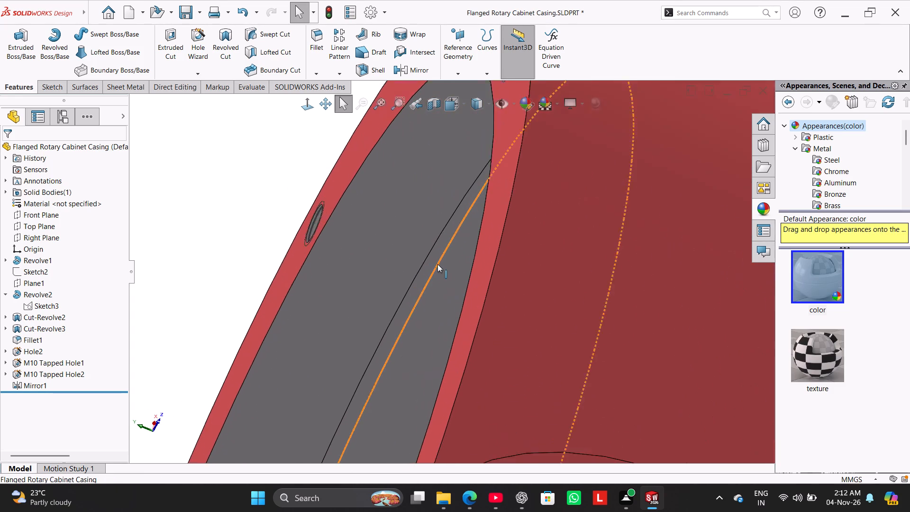
{"action": "scroll", "coordinate": [437, 264], "scroll_direction": "down", "scroll_amount": 3}
{"action": "middle_click_drag", "start_coordinate": [446, 262], "coordinate": [455, 257]}
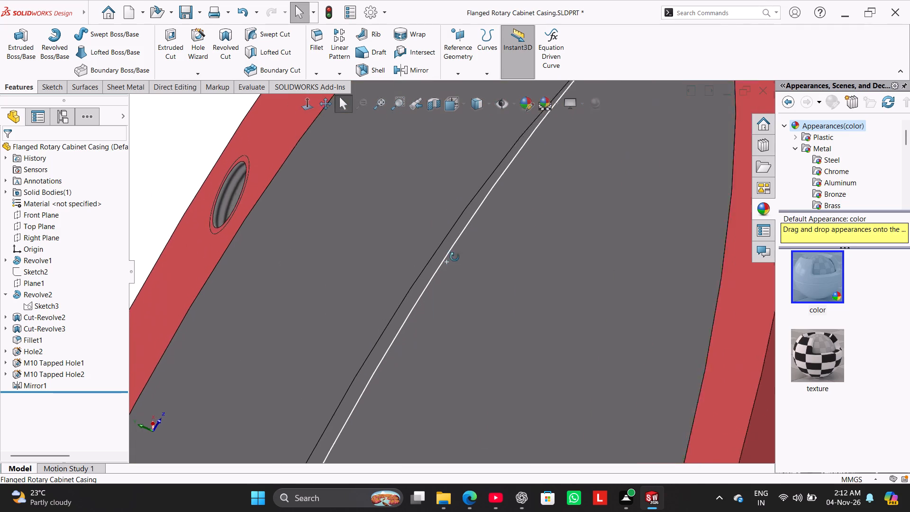
{"action": "middle_click_drag", "start_coordinate": [455, 257], "coordinate": [481, 202]}
{"action": "scroll", "coordinate": [483, 218], "scroll_direction": "up", "scroll_amount": 3}
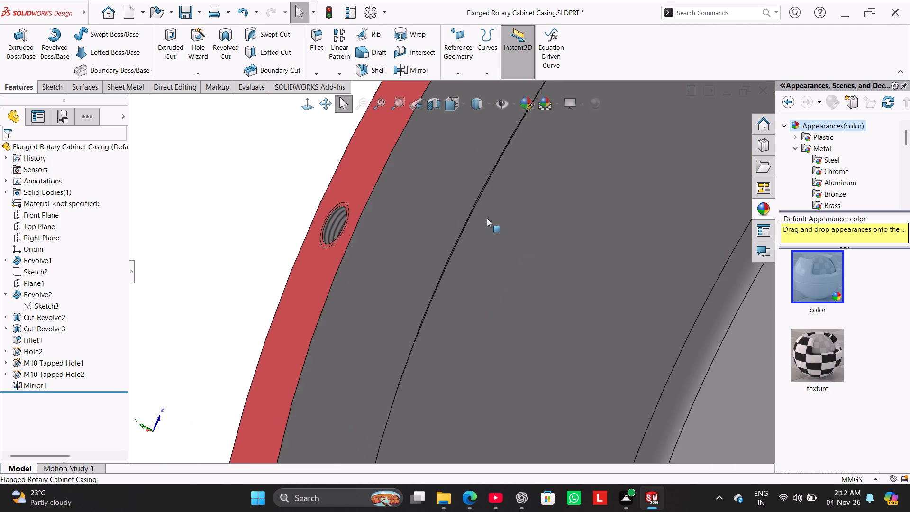
{"action": "scroll", "coordinate": [487, 218], "scroll_direction": "up", "scroll_amount": 6}
Check the casing's interior with a zonal section view on the Front Plane at 0.00 mm offset, and turn the section off.
{"action": "left_click", "coordinate": [437, 102]}
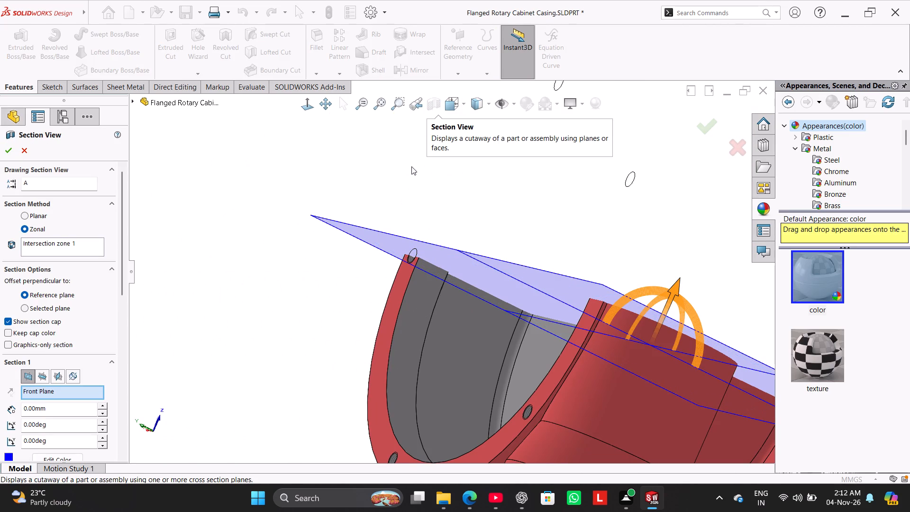
{"action": "middle_click_drag", "start_coordinate": [406, 167], "coordinate": [360, 220]}
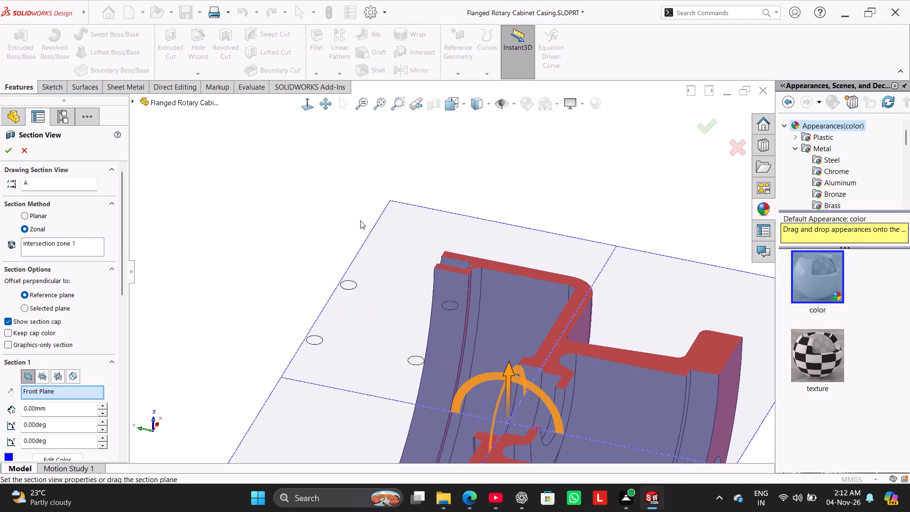
{"action": "middle_click_drag", "start_coordinate": [360, 220], "coordinate": [356, 220]}
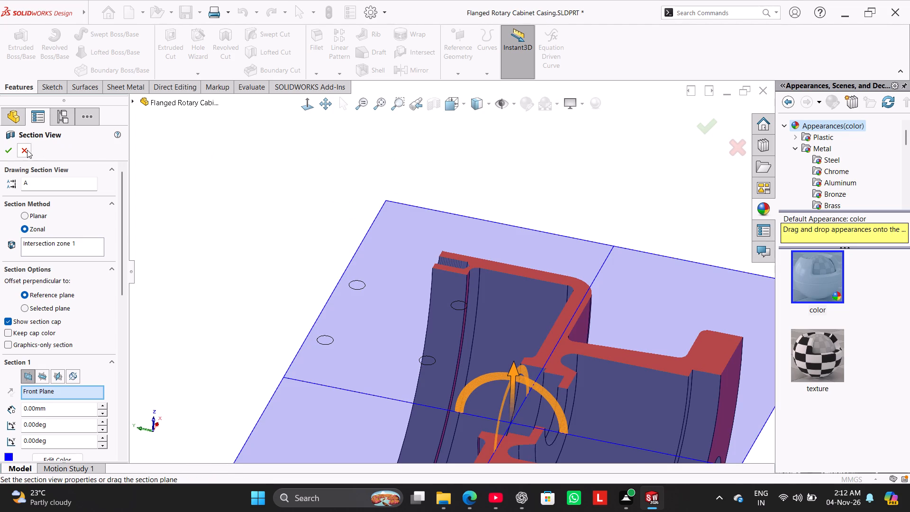
{"action": "left_click", "coordinate": [27, 150]}
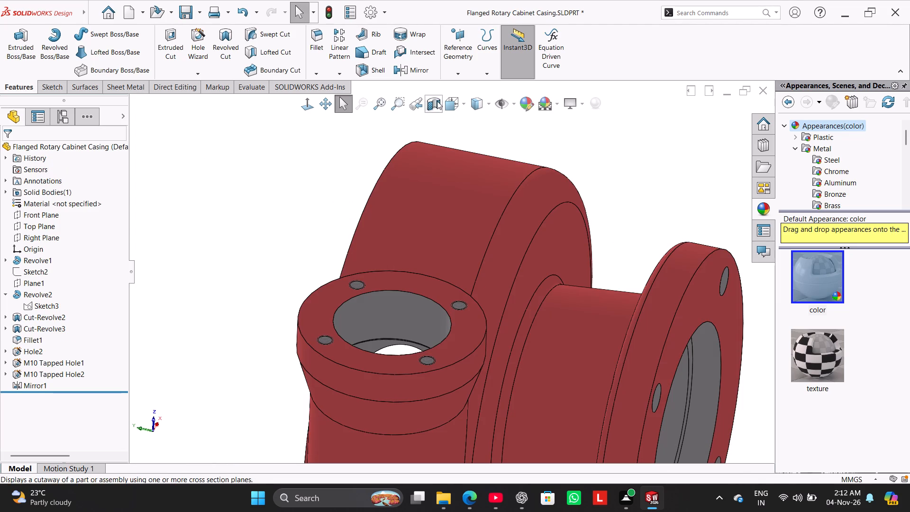
{"action": "left_click", "coordinate": [437, 101]}
{"action": "left_click", "coordinate": [13, 152]}
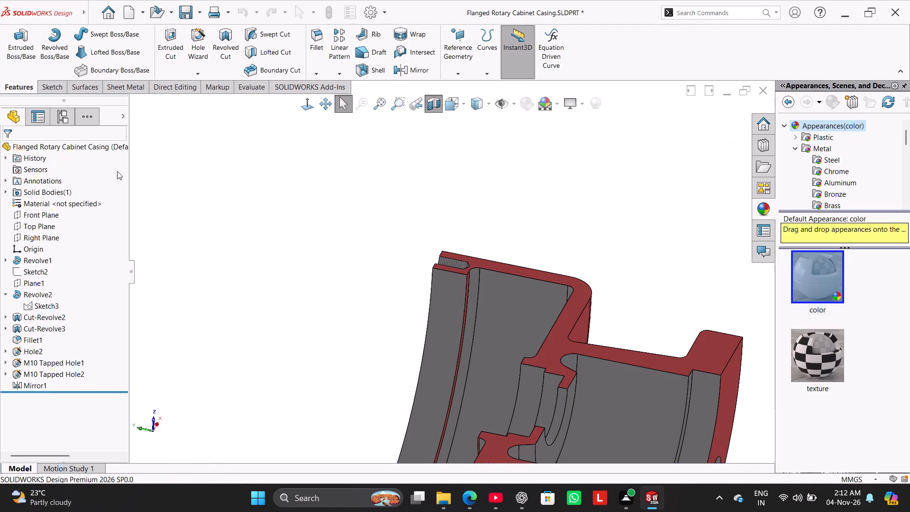
{"action": "left_click", "coordinate": [432, 105]}
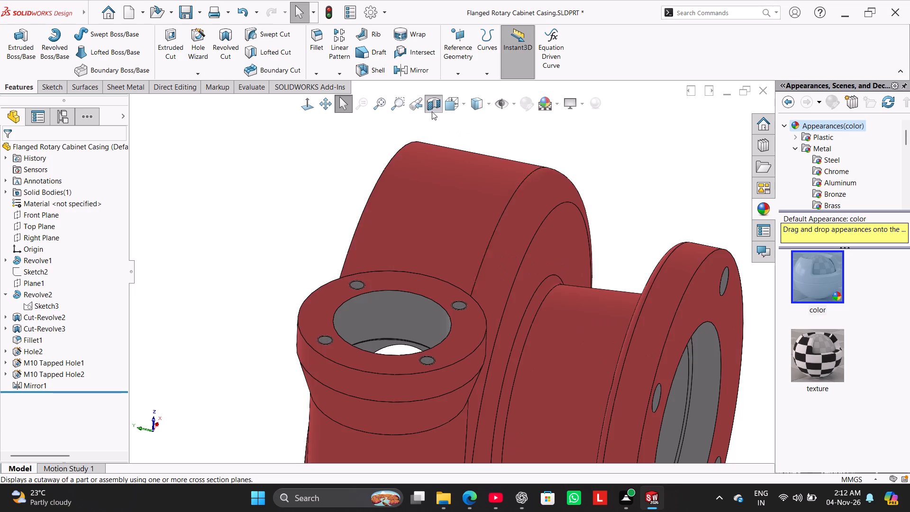
Colour the Revolve1 inner face beside the step in the large bore with the medium grey swatch (128) of the standard palette.
{"action": "middle_click_drag", "start_coordinate": [334, 202], "coordinate": [378, 234]}
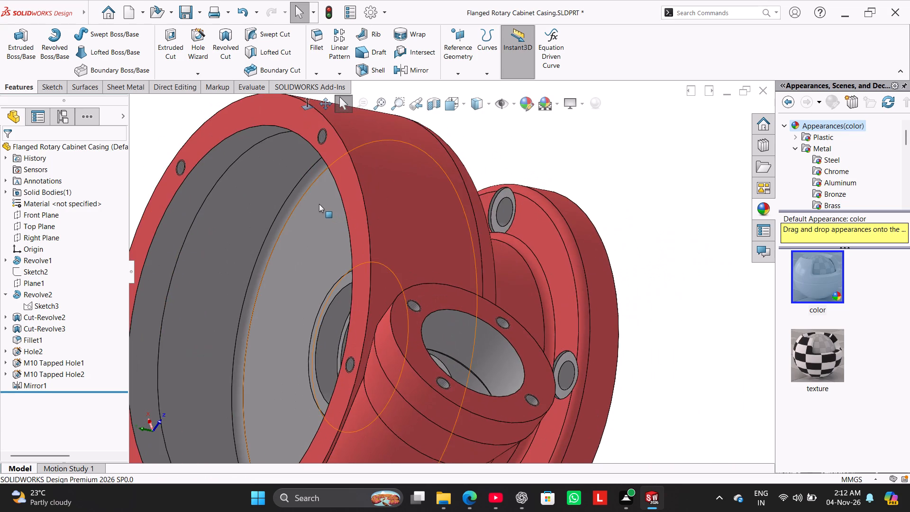
{"action": "scroll", "coordinate": [319, 204], "scroll_direction": "down", "scroll_amount": 1}
{"action": "scroll", "coordinate": [237, 218], "scroll_direction": "up", "scroll_amount": 3}
{"action": "middle_click_drag", "start_coordinate": [238, 205], "coordinate": [213, 168]}
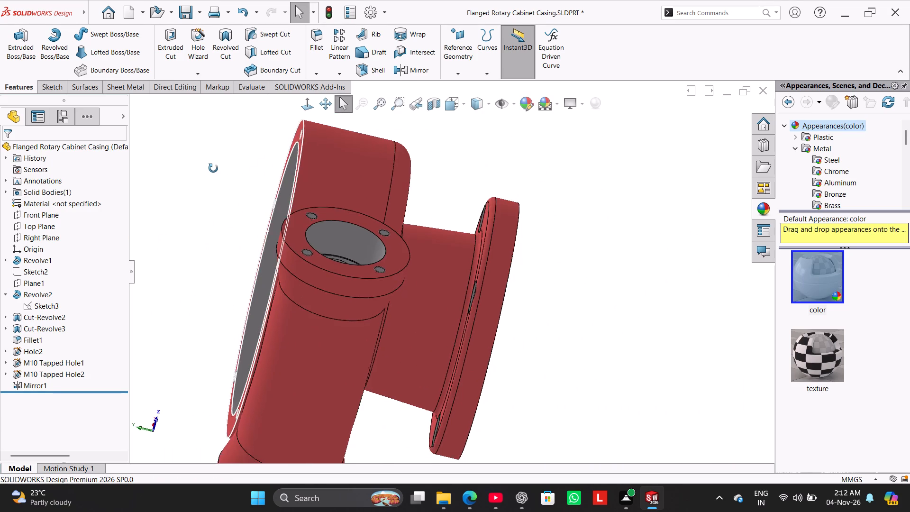
{"action": "middle_click_drag", "start_coordinate": [213, 168], "coordinate": [214, 117]}
{"action": "scroll", "coordinate": [273, 192], "scroll_direction": "down", "scroll_amount": 3}
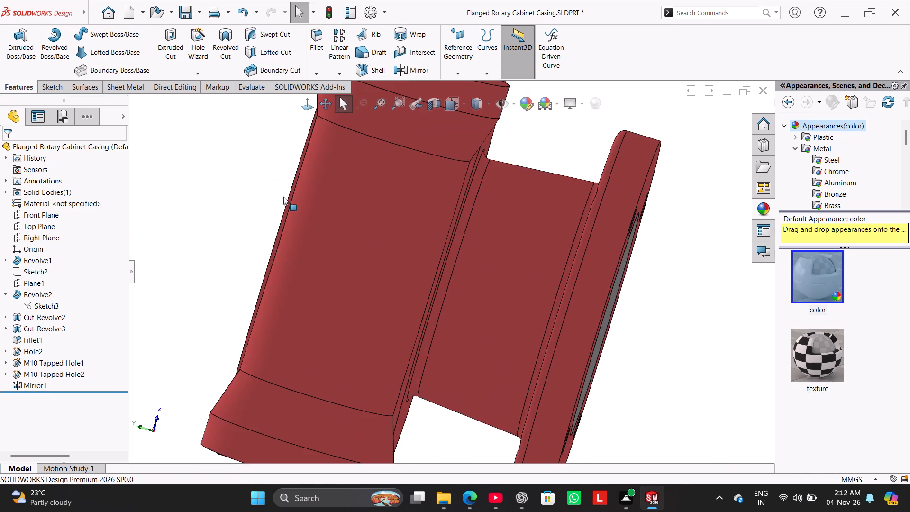
{"action": "scroll", "coordinate": [283, 197], "scroll_direction": "down", "scroll_amount": 2}
{"action": "middle_click_drag", "start_coordinate": [338, 215], "coordinate": [349, 221]}
{"action": "scroll", "coordinate": [339, 209], "scroll_direction": "up", "scroll_amount": 2}
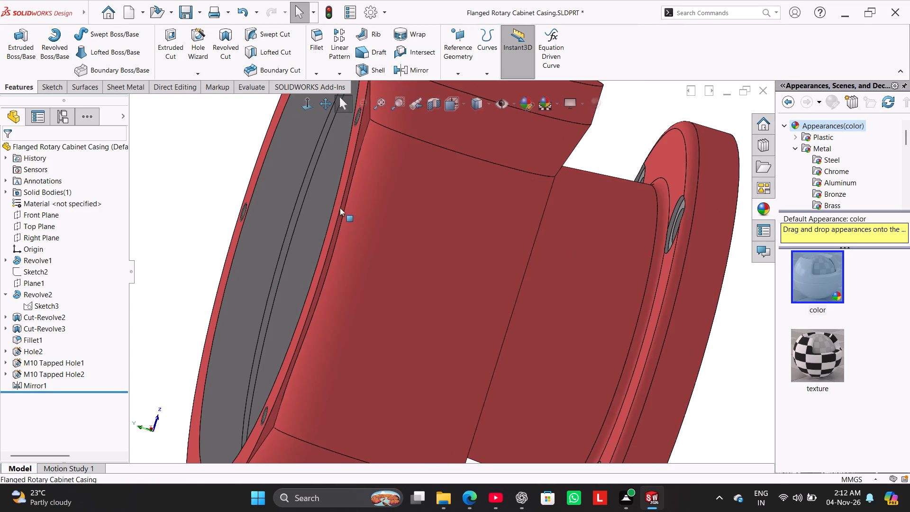
{"action": "scroll", "coordinate": [330, 206], "scroll_direction": "down", "scroll_amount": 8}
{"action": "middle_click_drag", "start_coordinate": [339, 214], "coordinate": [329, 209]}
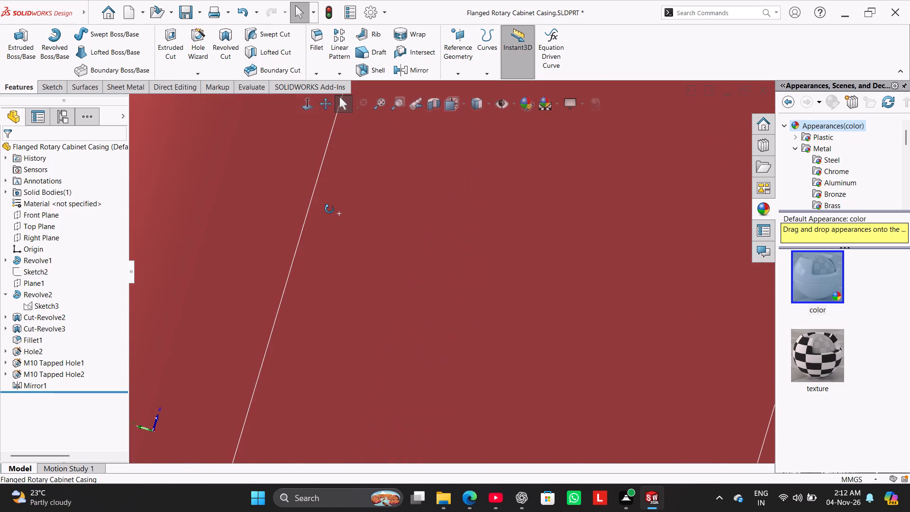
{"action": "middle_click_drag", "start_coordinate": [329, 209], "coordinate": [334, 226]}
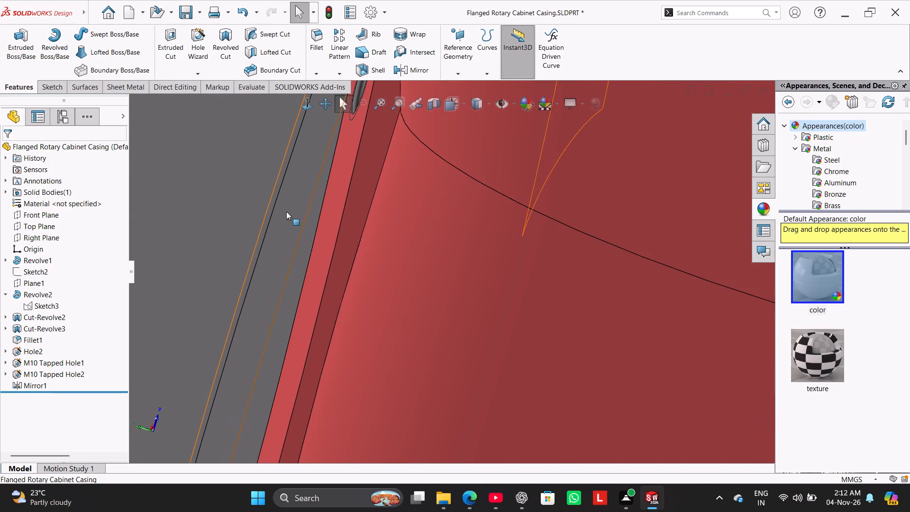
{"action": "left_click", "coordinate": [283, 205]}
{"action": "scroll", "coordinate": [297, 222], "scroll_direction": "up", "scroll_amount": 8}
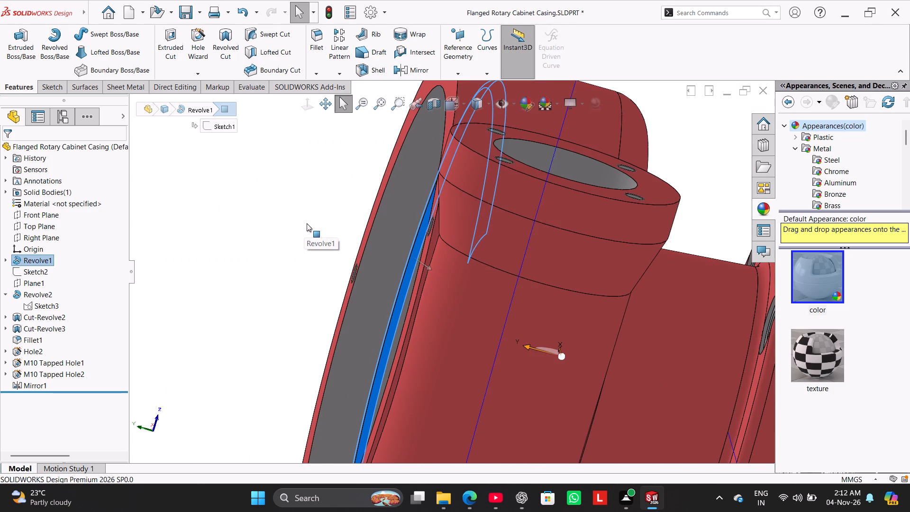
{"action": "left_click", "coordinate": [528, 102]}
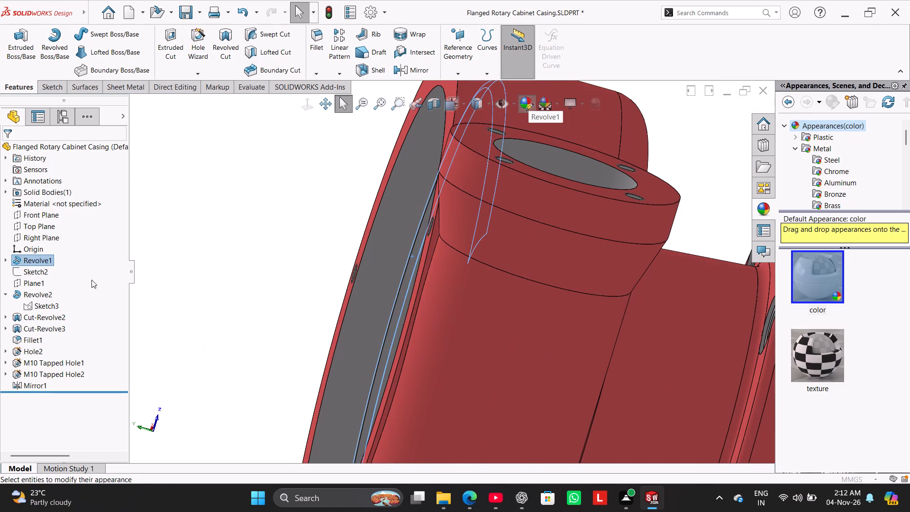
{"action": "left_click_drag", "start_coordinate": [124, 313], "coordinate": [124, 333]}
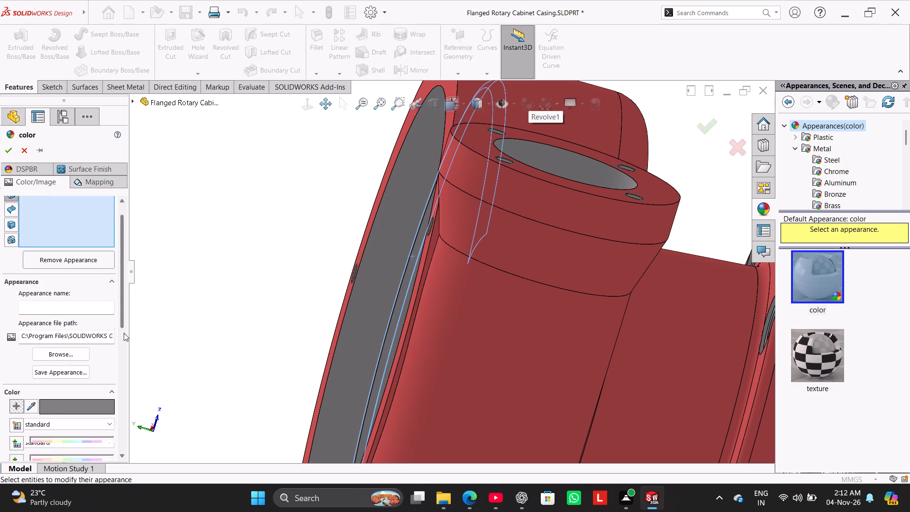
{"action": "left_click_drag", "start_coordinate": [124, 333], "coordinate": [123, 370]}
{"action": "double_click", "coordinate": [109, 371]}
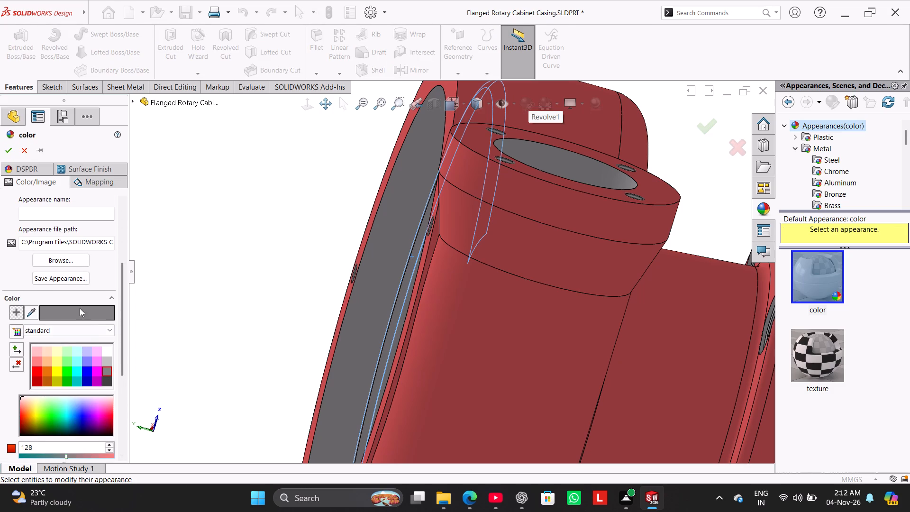
{"action": "left_click", "coordinate": [10, 151]}
Preview a zonal section on the Front Plane to check the narrow step face in the large bore, and close it.
{"action": "middle_click_drag", "start_coordinate": [266, 198], "coordinate": [283, 230]}
{"action": "left_click", "coordinate": [437, 103]}
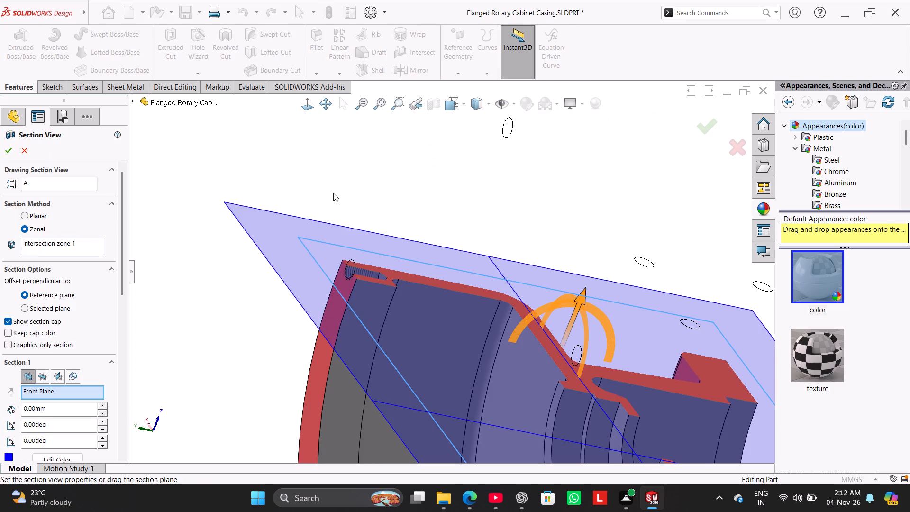
{"action": "middle_click_drag", "start_coordinate": [342, 189], "coordinate": [268, 209]}
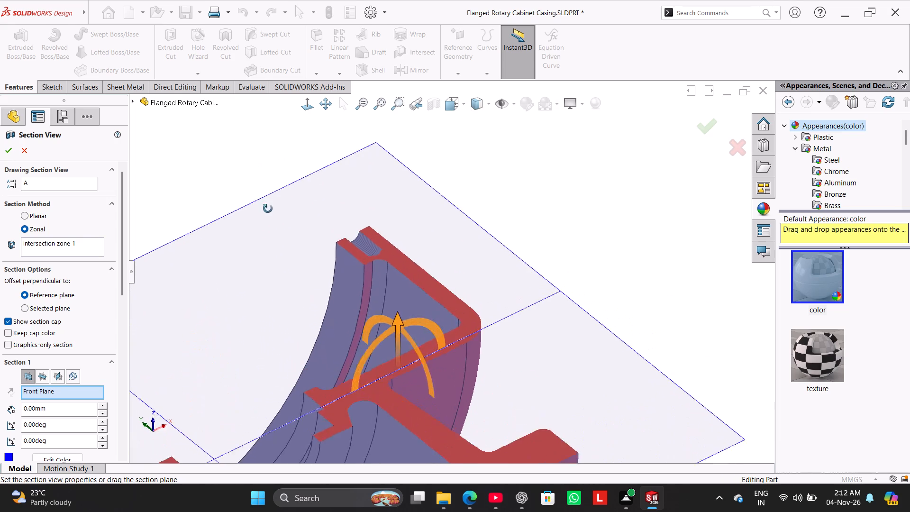
{"action": "middle_click_drag", "start_coordinate": [268, 209], "coordinate": [273, 219]}
{"action": "scroll", "coordinate": [407, 233], "scroll_direction": "down", "scroll_amount": 3}
{"action": "scroll", "coordinate": [407, 238], "scroll_direction": "up", "scroll_amount": 5}
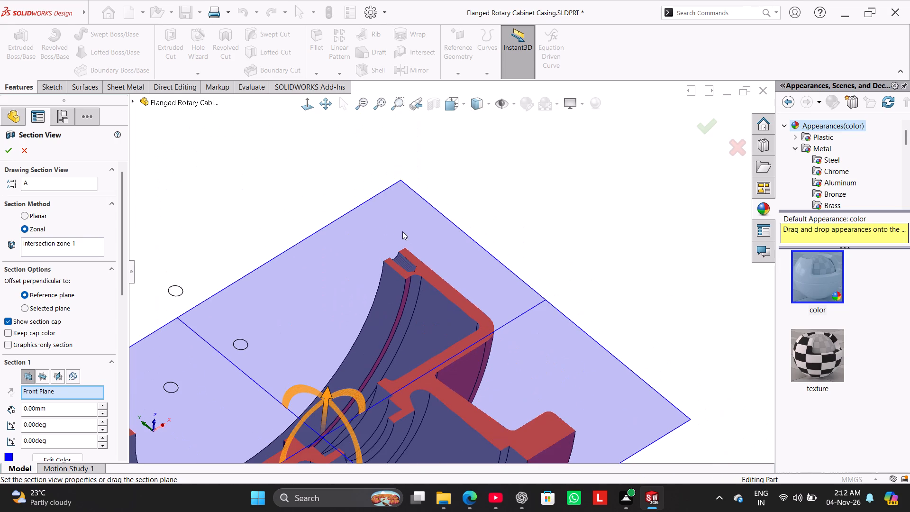
{"action": "left_click", "coordinate": [26, 147]}
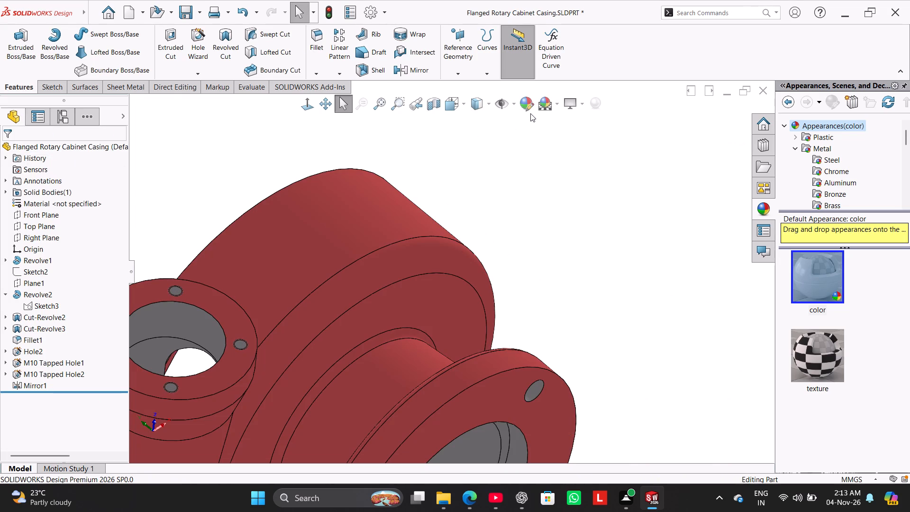
Examine the step edges inside the large bore up close from several angles for a face not yet coloured grey.
{"action": "middle_click_drag", "start_coordinate": [395, 136], "coordinate": [430, 212]}
{"action": "scroll", "coordinate": [286, 202], "scroll_direction": "down", "scroll_amount": 3}
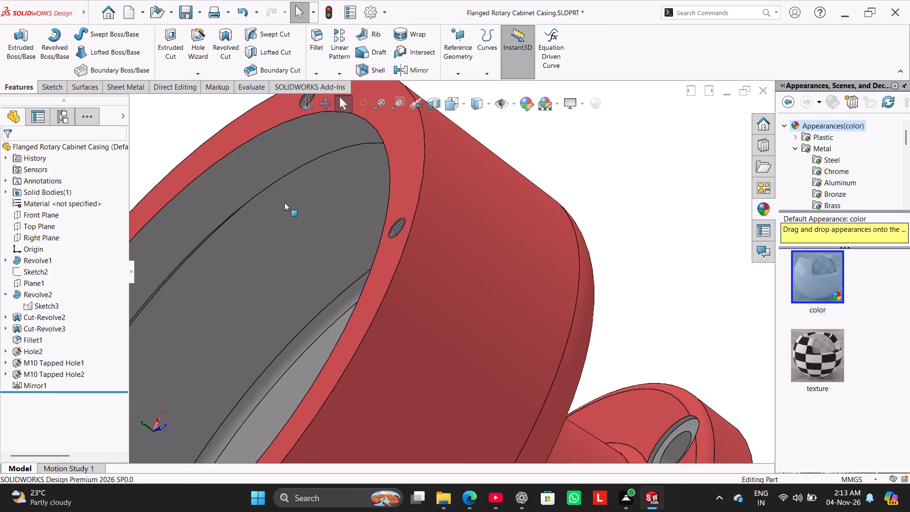
{"action": "scroll", "coordinate": [285, 201], "scroll_direction": "down", "scroll_amount": 3}
{"action": "middle_click_drag", "start_coordinate": [298, 208], "coordinate": [301, 153]}
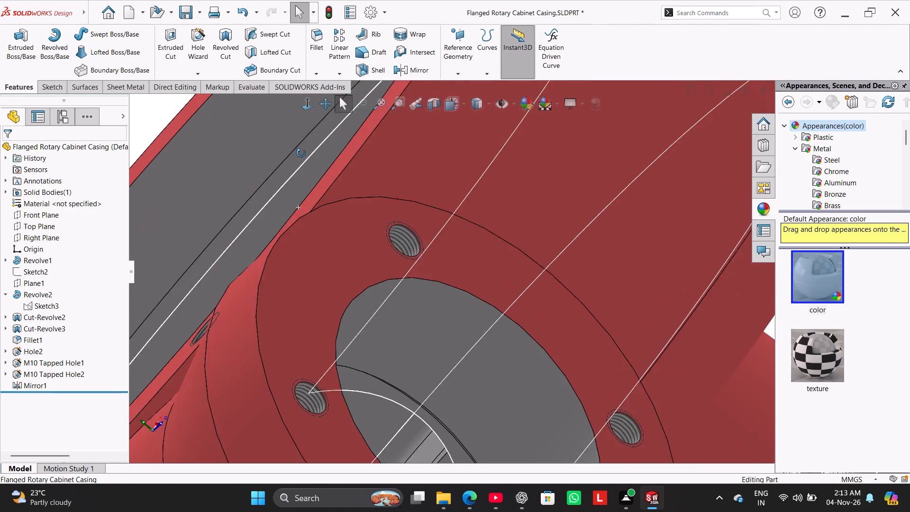
{"action": "middle_click_drag", "start_coordinate": [301, 153], "coordinate": [333, 163]}
{"action": "scroll", "coordinate": [350, 188], "scroll_direction": "up", "scroll_amount": 5}
{"action": "middle_click_drag", "start_coordinate": [439, 229], "coordinate": [504, 155]}
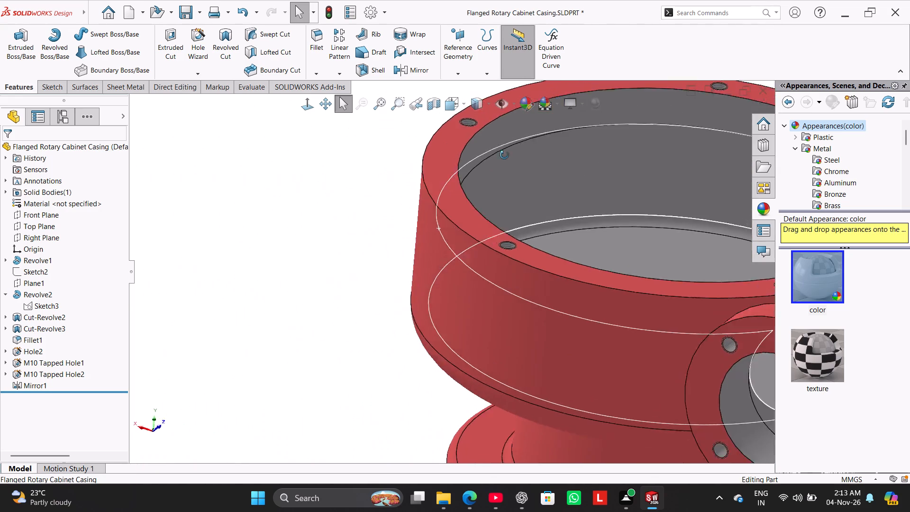
{"action": "middle_click_drag", "start_coordinate": [504, 155], "coordinate": [422, 169]}
{"action": "scroll", "coordinate": [429, 184], "scroll_direction": "down", "scroll_amount": 3}
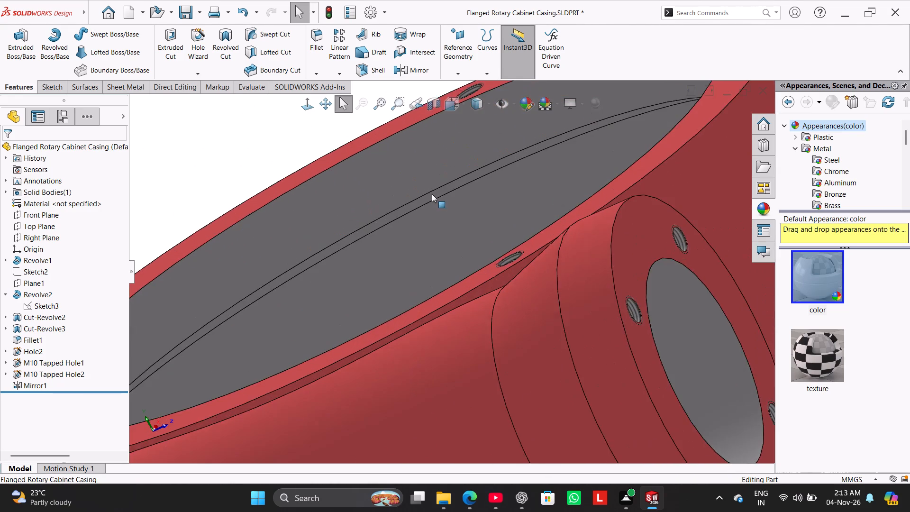
{"action": "scroll", "coordinate": [432, 194], "scroll_direction": "down", "scroll_amount": 2}
{"action": "middle_click_drag", "start_coordinate": [428, 200], "coordinate": [434, 201]}
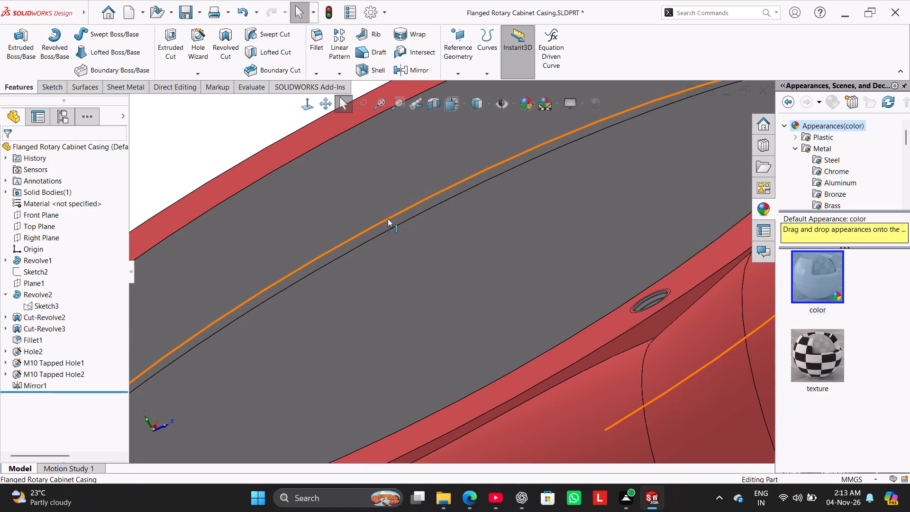
{"action": "left_click", "coordinate": [387, 218]}
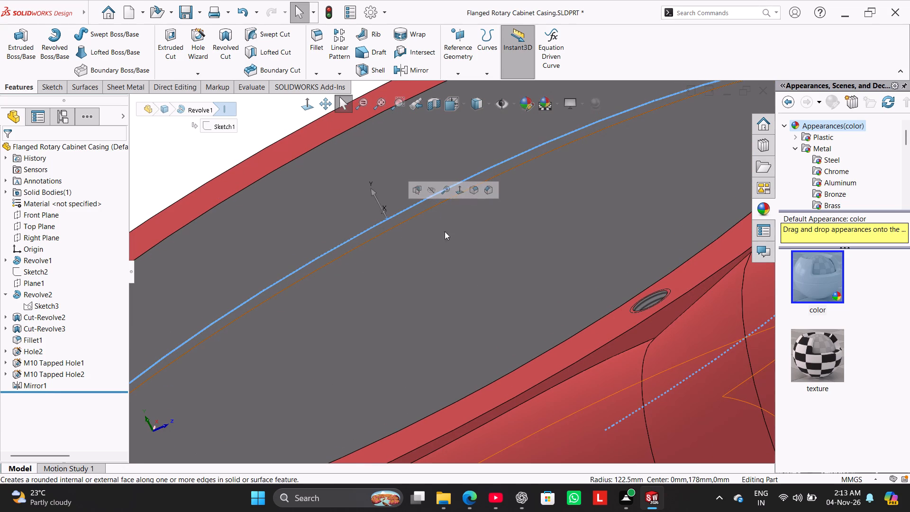
{"action": "left_click", "coordinate": [195, 156]}
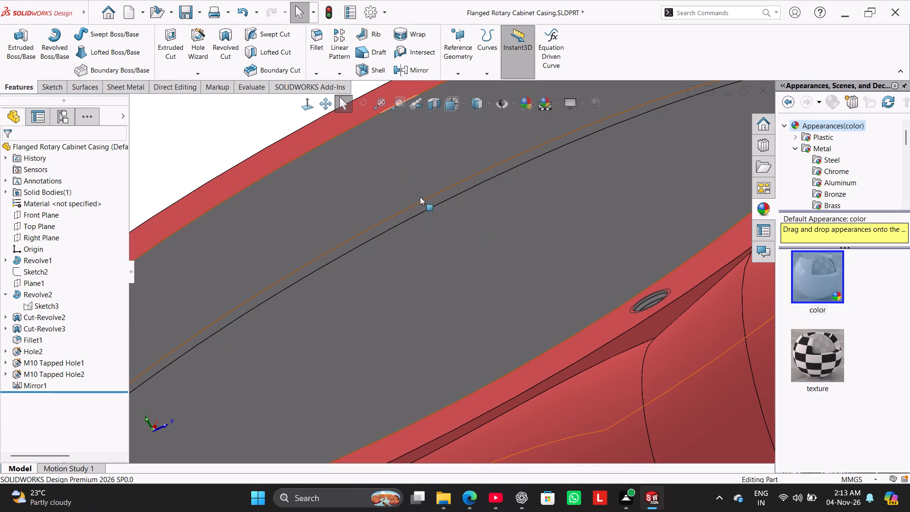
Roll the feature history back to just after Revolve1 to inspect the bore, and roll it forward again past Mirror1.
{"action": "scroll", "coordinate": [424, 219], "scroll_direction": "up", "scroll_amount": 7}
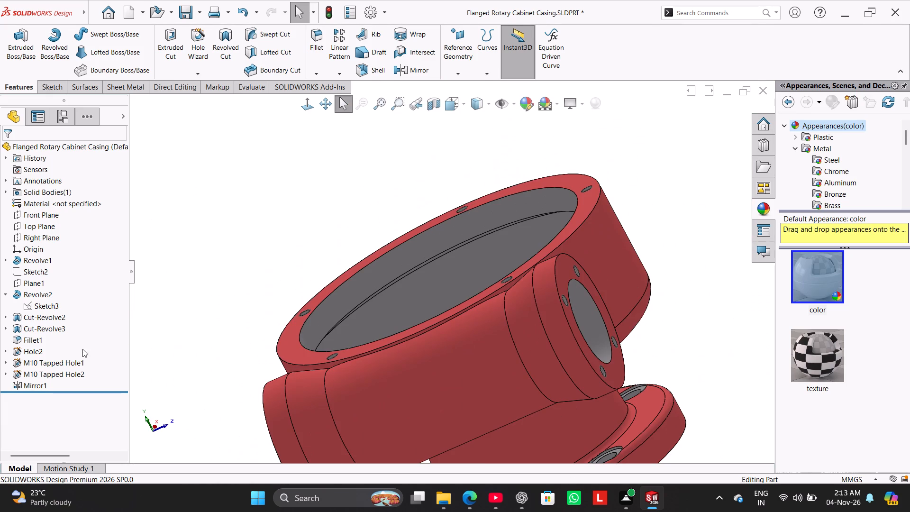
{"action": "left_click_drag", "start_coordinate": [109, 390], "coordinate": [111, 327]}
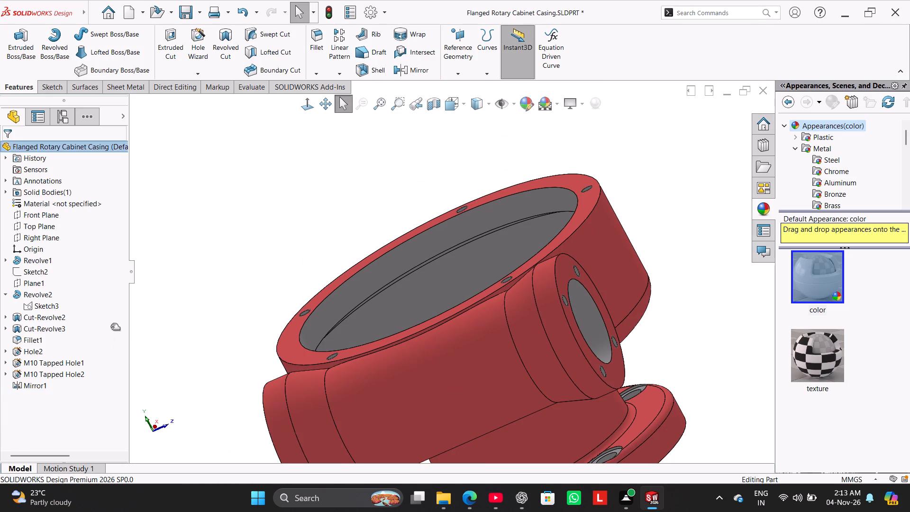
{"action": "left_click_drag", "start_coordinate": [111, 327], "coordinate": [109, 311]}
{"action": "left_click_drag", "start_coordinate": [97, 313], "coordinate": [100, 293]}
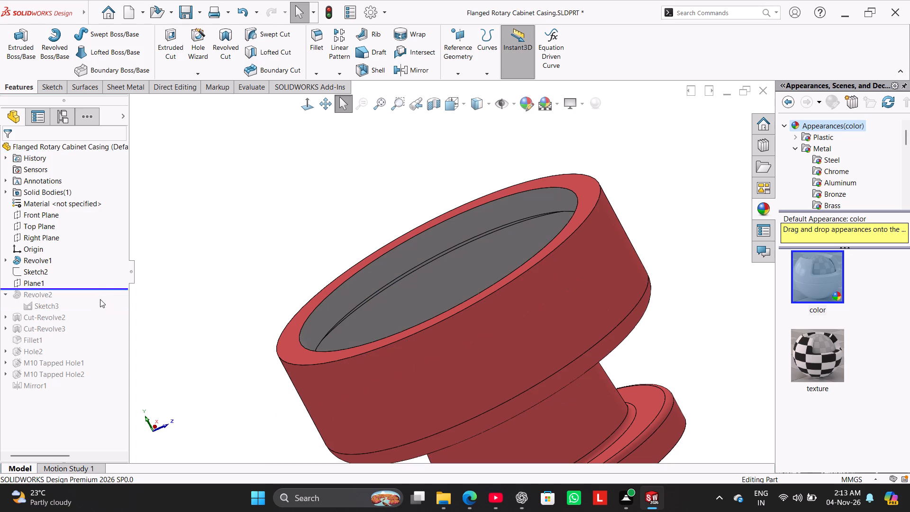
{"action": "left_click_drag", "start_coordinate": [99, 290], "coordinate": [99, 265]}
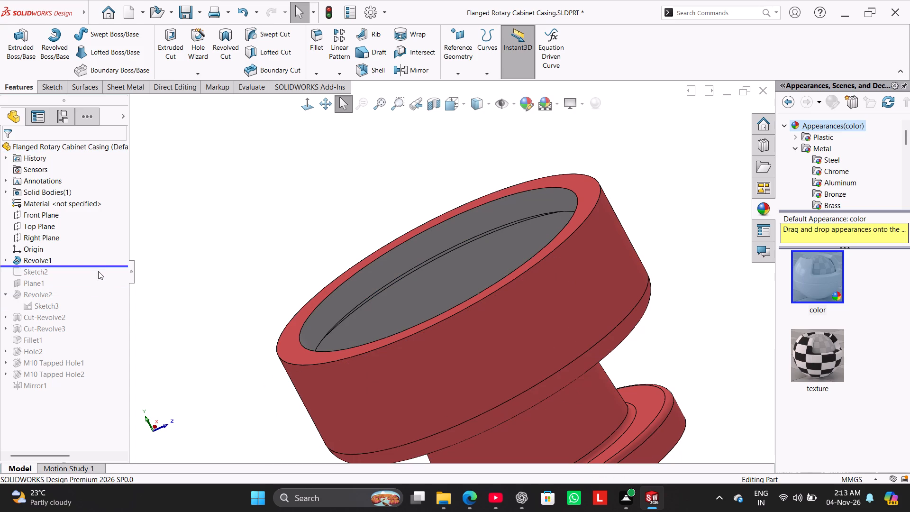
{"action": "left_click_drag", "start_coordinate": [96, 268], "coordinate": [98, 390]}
Examine the inner wall and step edges of the large bore from several angles for a face not yet grey.
{"action": "middle_click_drag", "start_coordinate": [300, 234], "coordinate": [344, 263]}
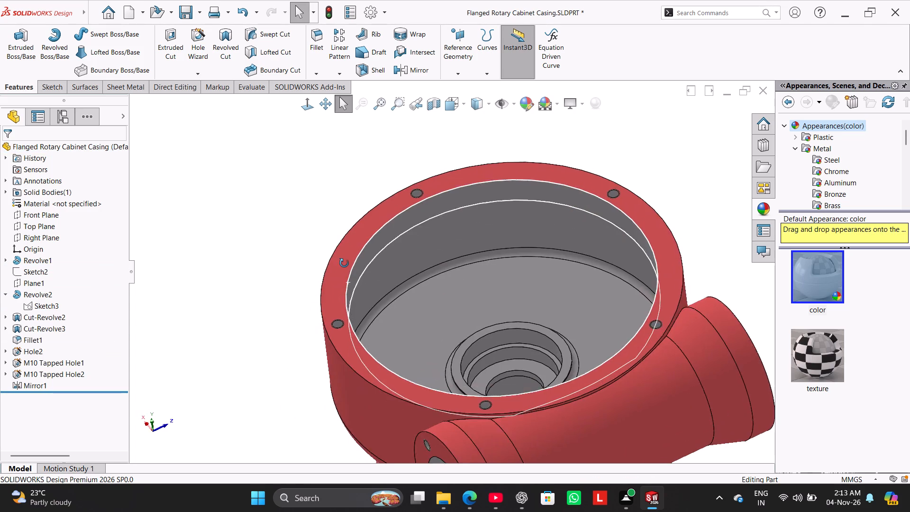
{"action": "middle_click_drag", "start_coordinate": [344, 263], "coordinate": [404, 245]}
{"action": "scroll", "coordinate": [436, 315], "scroll_direction": "down", "scroll_amount": 3}
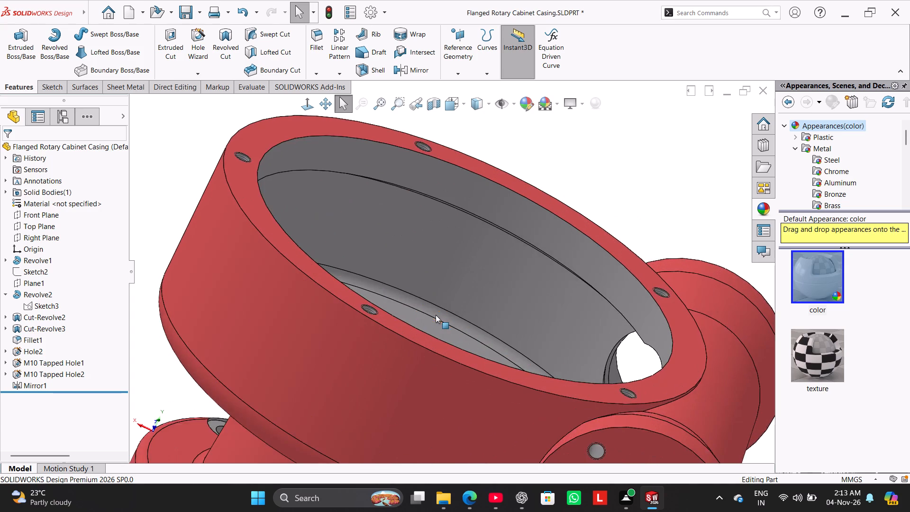
{"action": "scroll", "coordinate": [452, 299], "scroll_direction": "down", "scroll_amount": 2}
{"action": "middle_click_drag", "start_coordinate": [484, 274], "coordinate": [492, 254]}
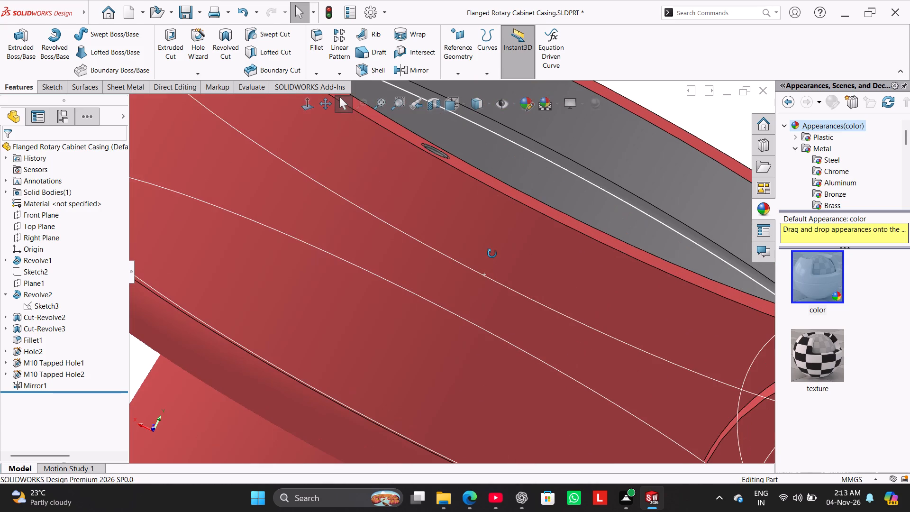
{"action": "middle_click_drag", "start_coordinate": [492, 254], "coordinate": [481, 303]}
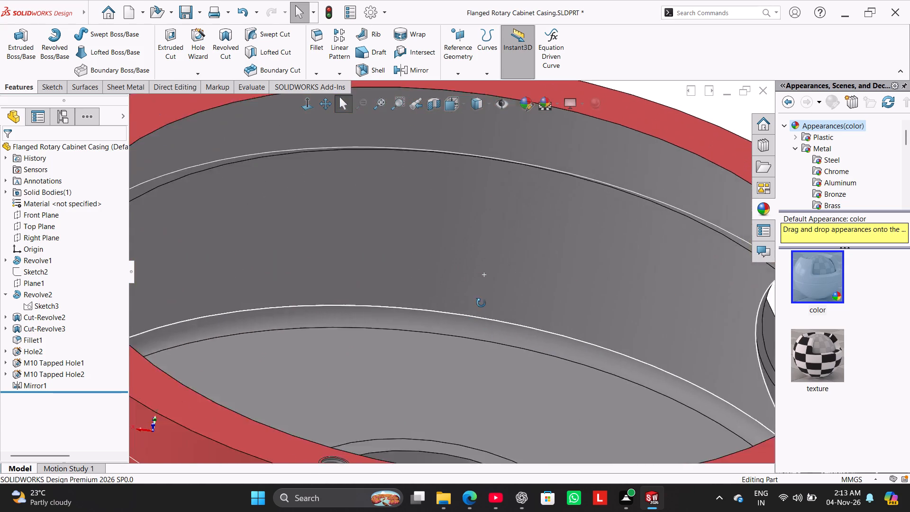
{"action": "middle_click_drag", "start_coordinate": [481, 303], "coordinate": [471, 302]}
{"action": "scroll", "coordinate": [471, 305], "scroll_direction": "up", "scroll_amount": 6}
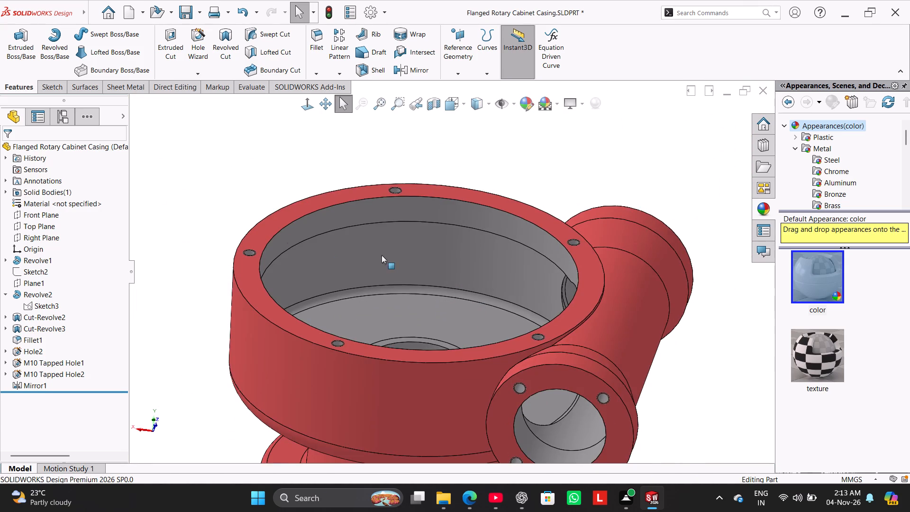
Preview a zonal section on the Front Plane and examine the narrow step face in the large bore up close.
{"action": "left_click", "coordinate": [266, 202]}
{"action": "left_click", "coordinate": [438, 104]}
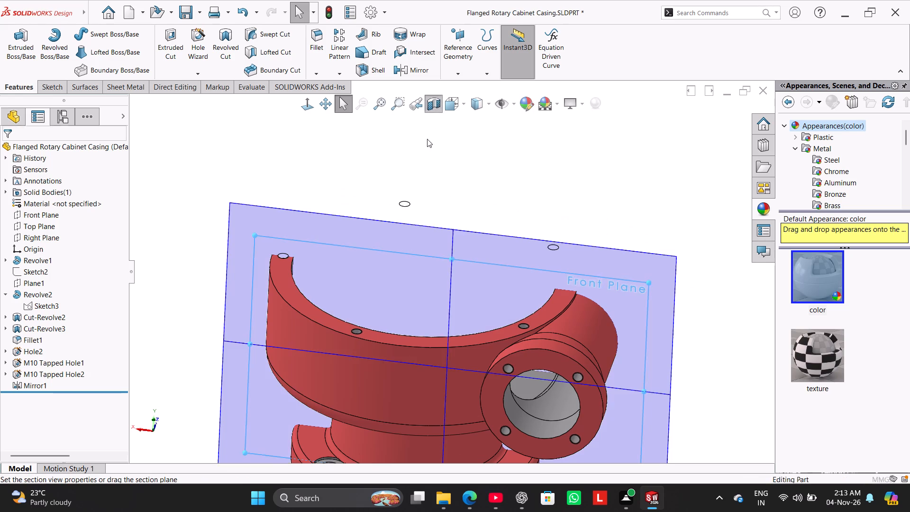
{"action": "middle_click_drag", "start_coordinate": [406, 183], "coordinate": [338, 282]}
{"action": "scroll", "coordinate": [613, 159], "scroll_direction": "down", "scroll_amount": 2}
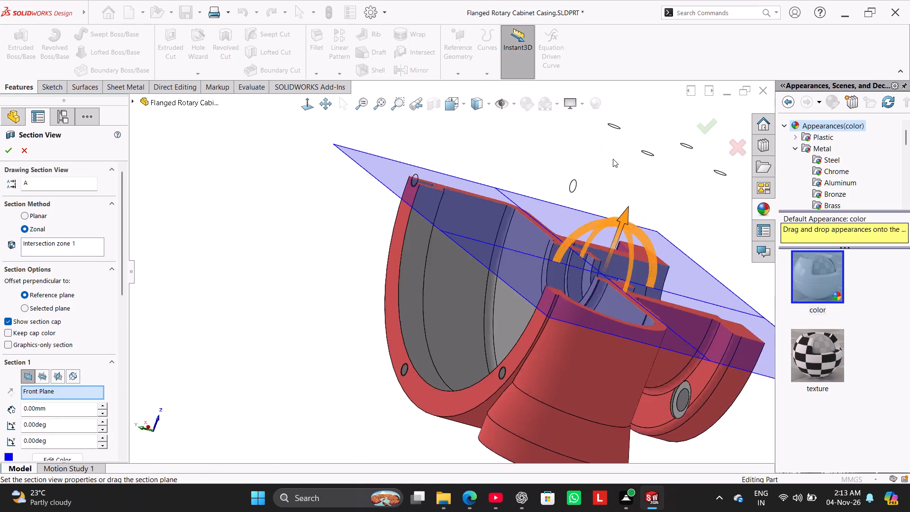
{"action": "scroll", "coordinate": [613, 159], "scroll_direction": "down", "scroll_amount": 1}
{"action": "middle_click_drag", "start_coordinate": [572, 170], "coordinate": [500, 210]}
{"action": "scroll", "coordinate": [665, 152], "scroll_direction": "down", "scroll_amount": 6}
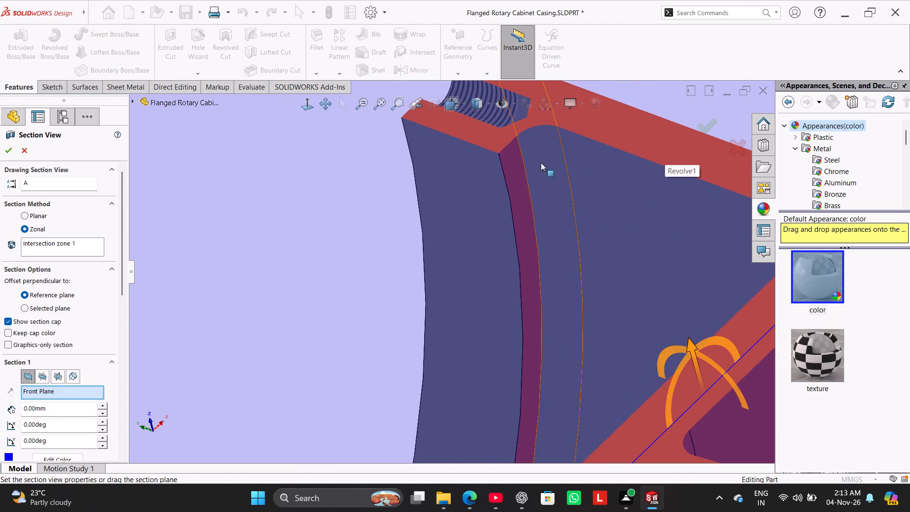
Section the casing at the narrow red step face in the large bore, inspect the cut, and turn the section view off.
{"action": "left_click", "coordinate": [506, 157]}
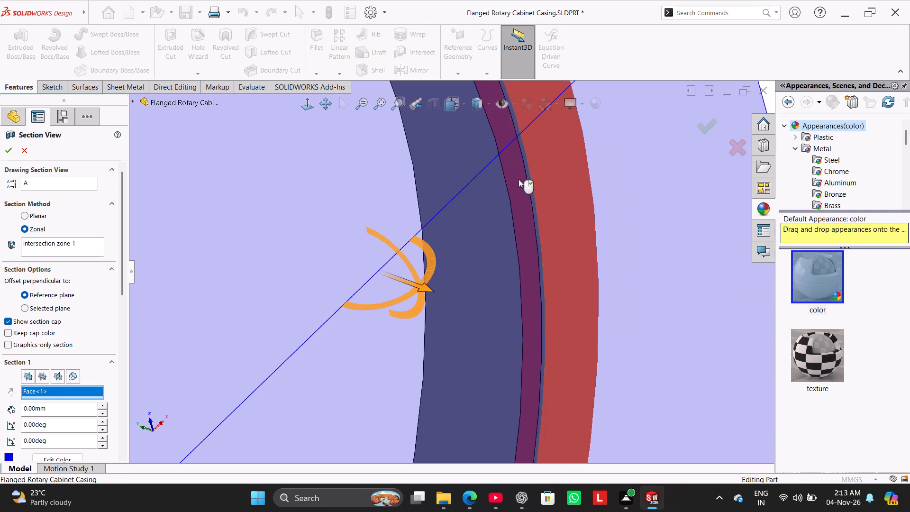
{"action": "scroll", "coordinate": [558, 179], "scroll_direction": "up", "scroll_amount": 4}
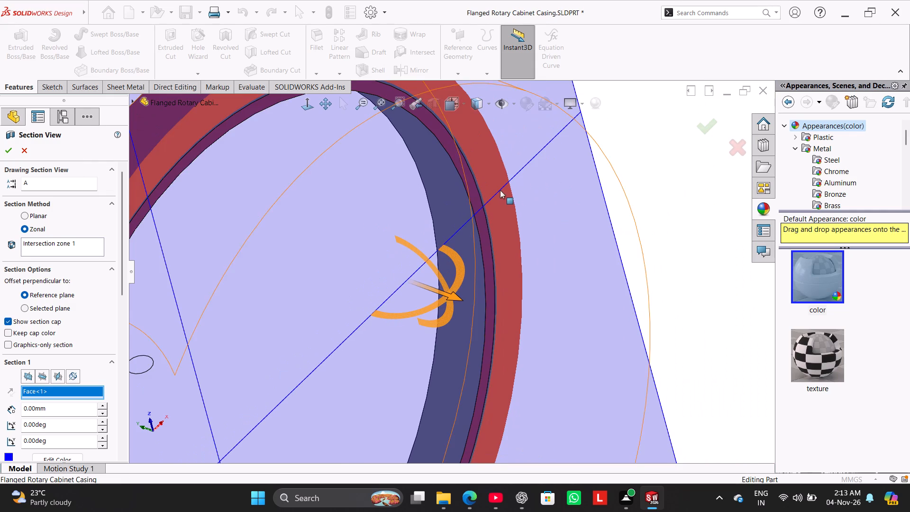
{"action": "scroll", "coordinate": [474, 189], "scroll_direction": "up", "scroll_amount": 6}
{"action": "scroll", "coordinate": [448, 214], "scroll_direction": "down", "scroll_amount": 3}
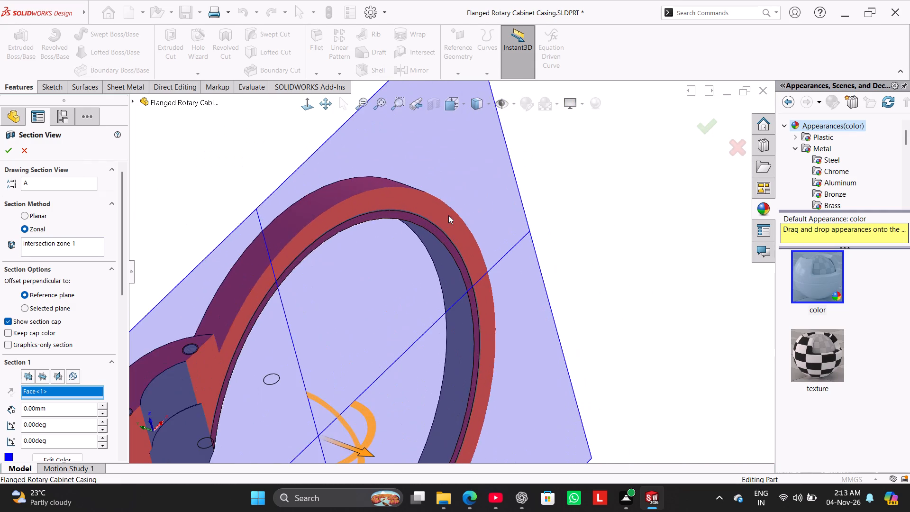
{"action": "scroll", "coordinate": [448, 215], "scroll_direction": "up", "scroll_amount": 5}
{"action": "middle_click_drag", "start_coordinate": [372, 194], "coordinate": [400, 179]}
{"action": "scroll", "coordinate": [430, 216], "scroll_direction": "down", "scroll_amount": 7}
{"action": "middle_click_drag", "start_coordinate": [428, 257], "coordinate": [408, 202]}
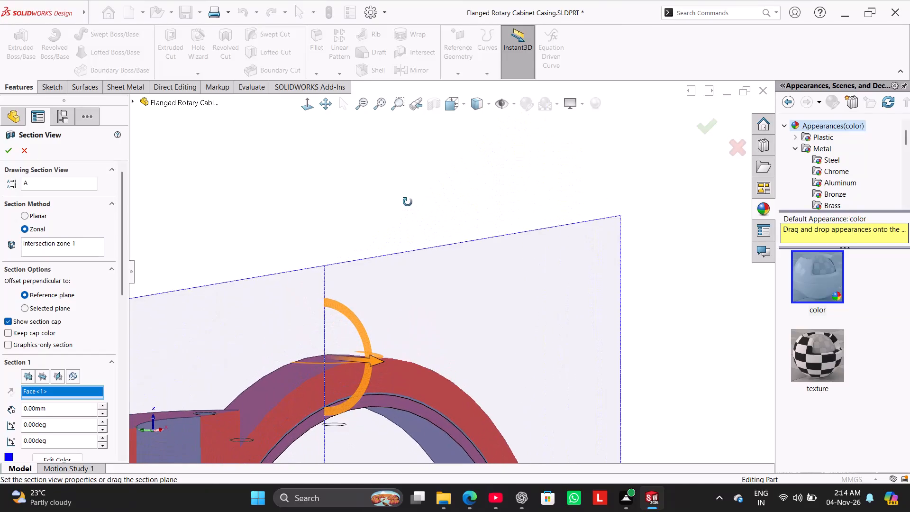
{"action": "middle_click_drag", "start_coordinate": [408, 202], "coordinate": [407, 202]}
{"action": "scroll", "coordinate": [416, 226], "scroll_direction": "up", "scroll_amount": 6}
{"action": "scroll", "coordinate": [486, 353], "scroll_direction": "down", "scroll_amount": 4}
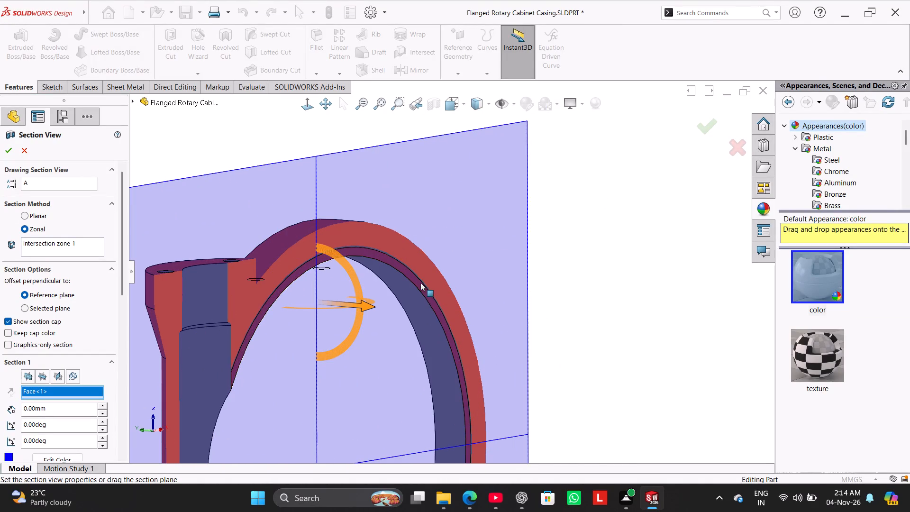
{"action": "left_click", "coordinate": [9, 147]}
{"action": "middle_click_drag", "start_coordinate": [374, 281], "coordinate": [422, 216]}
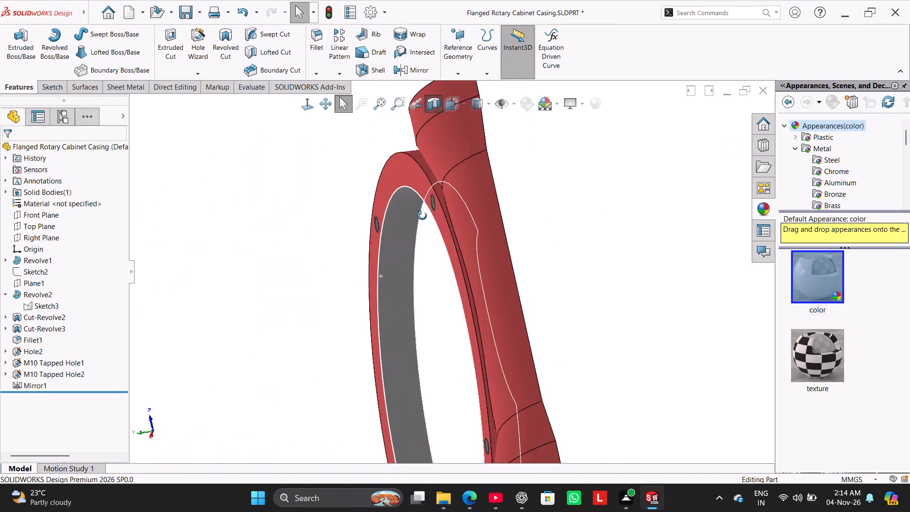
{"action": "middle_click_drag", "start_coordinate": [422, 216], "coordinate": [372, 219]}
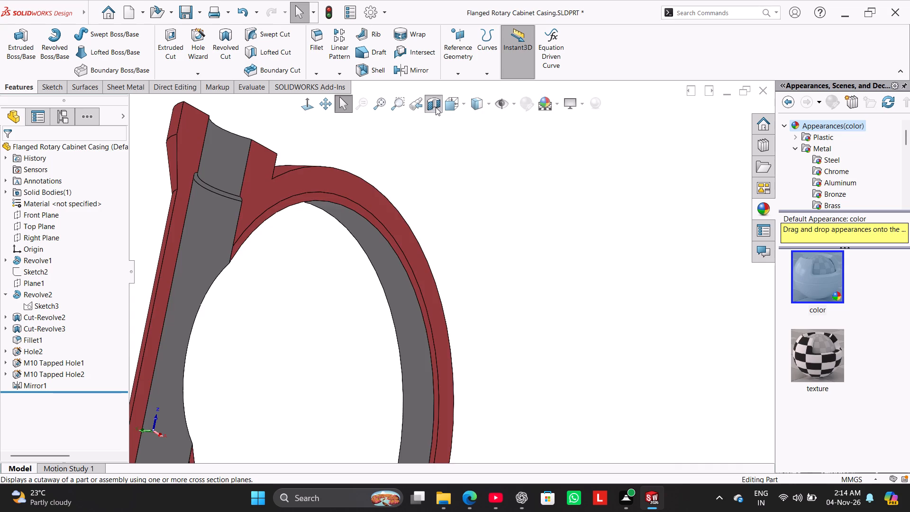
{"action": "left_click", "coordinate": [436, 107]}
Examine the large bore and its opening into the side pipe up close for the uncoloured step face.
{"action": "middle_click_drag", "start_coordinate": [493, 174], "coordinate": [394, 112]}
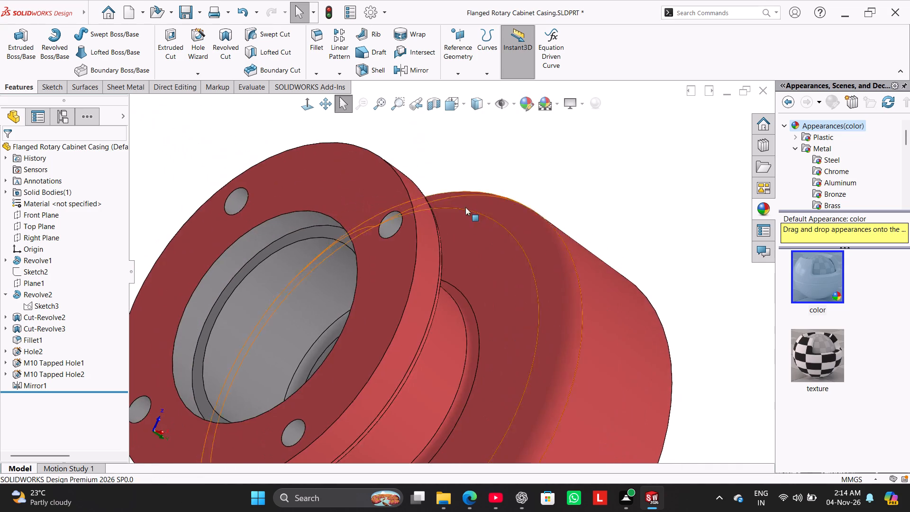
{"action": "scroll", "coordinate": [467, 206], "scroll_direction": "up", "scroll_amount": 5}
{"action": "middle_click_drag", "start_coordinate": [546, 293], "coordinate": [483, 91]}
{"action": "scroll", "coordinate": [546, 293], "scroll_direction": "up", "scroll_amount": 1}
{"action": "scroll", "coordinate": [516, 267], "scroll_direction": "down", "scroll_amount": 3}
{"action": "scroll", "coordinate": [494, 304], "scroll_direction": "down", "scroll_amount": 2}
{"action": "middle_click_drag", "start_coordinate": [463, 265], "coordinate": [470, 265]}
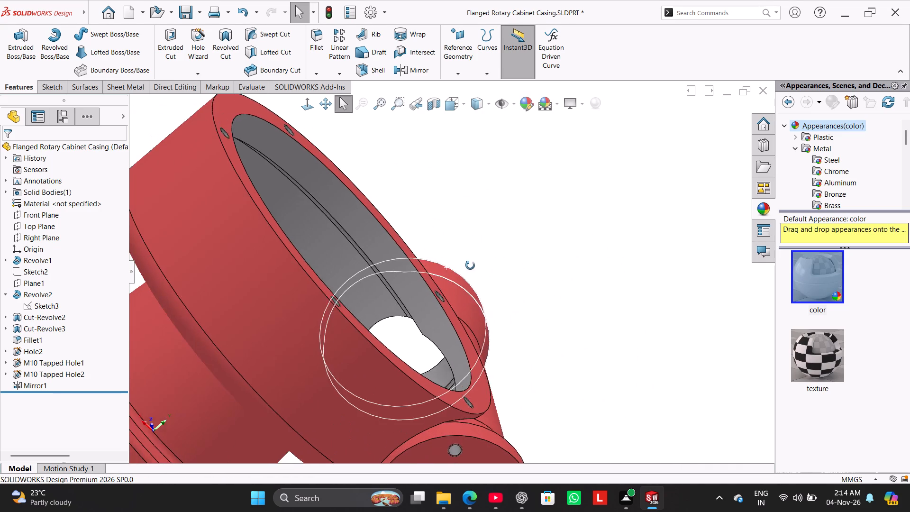
{"action": "middle_click_drag", "start_coordinate": [470, 265], "coordinate": [482, 275]}
{"action": "scroll", "coordinate": [442, 329], "scroll_direction": "down", "scroll_amount": 10}
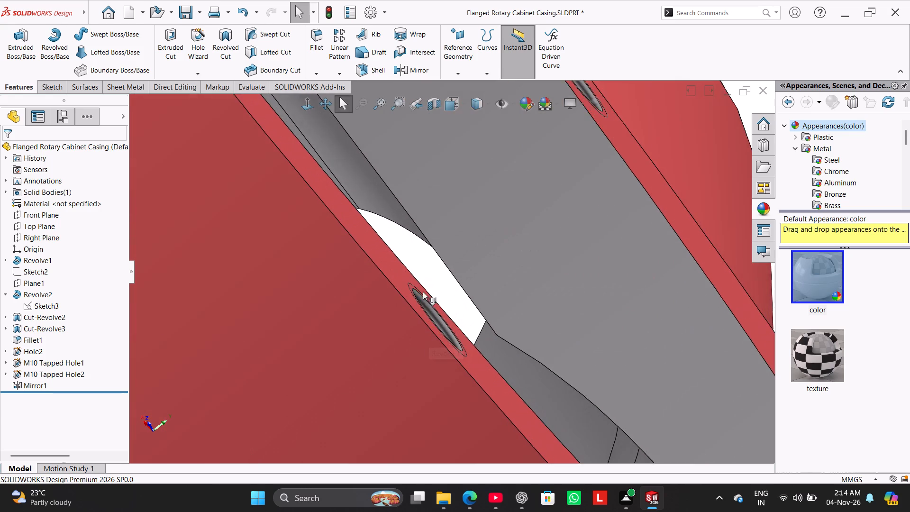
{"action": "scroll", "coordinate": [423, 292], "scroll_direction": "down", "scroll_amount": 5}
{"action": "middle_click_drag", "start_coordinate": [449, 272], "coordinate": [449, 283]}
{"action": "scroll", "coordinate": [472, 275], "scroll_direction": "down", "scroll_amount": 2}
{"action": "scroll", "coordinate": [472, 275], "scroll_direction": "up", "scroll_amount": 10}
{"action": "middle_click_drag", "start_coordinate": [479, 269], "coordinate": [448, 269]}
{"action": "scroll", "coordinate": [448, 269], "scroll_direction": "up", "scroll_amount": 6}
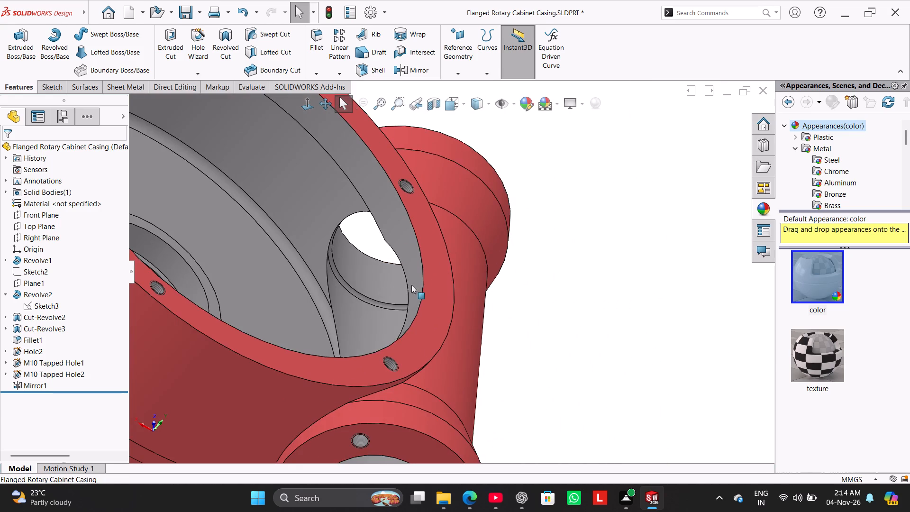
{"action": "scroll", "coordinate": [402, 280], "scroll_direction": "up", "scroll_amount": 1}
Return to the isometric view and inspect the large bore's step edges beside the side pipe from several angles.
{"action": "right_click_drag", "start_coordinate": [488, 287], "coordinate": [573, 239]}
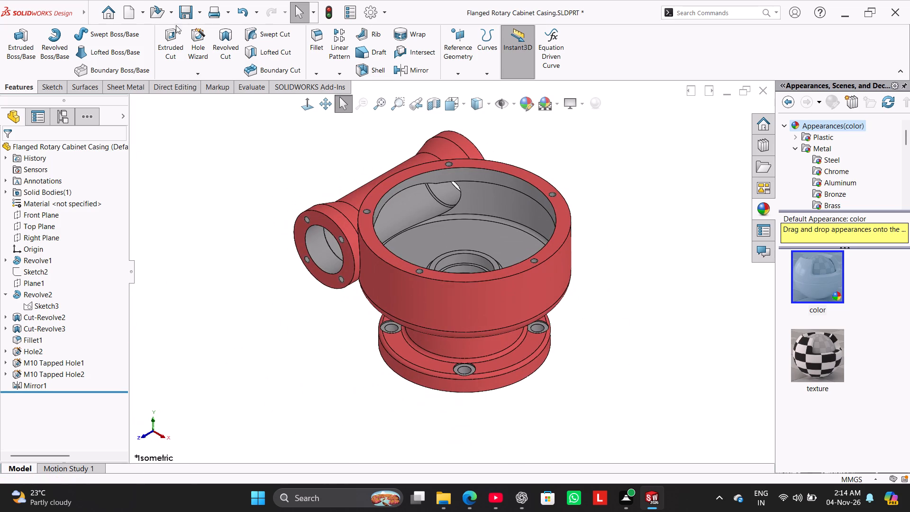
{"action": "scroll", "coordinate": [438, 227], "scroll_direction": "down", "scroll_amount": 2}
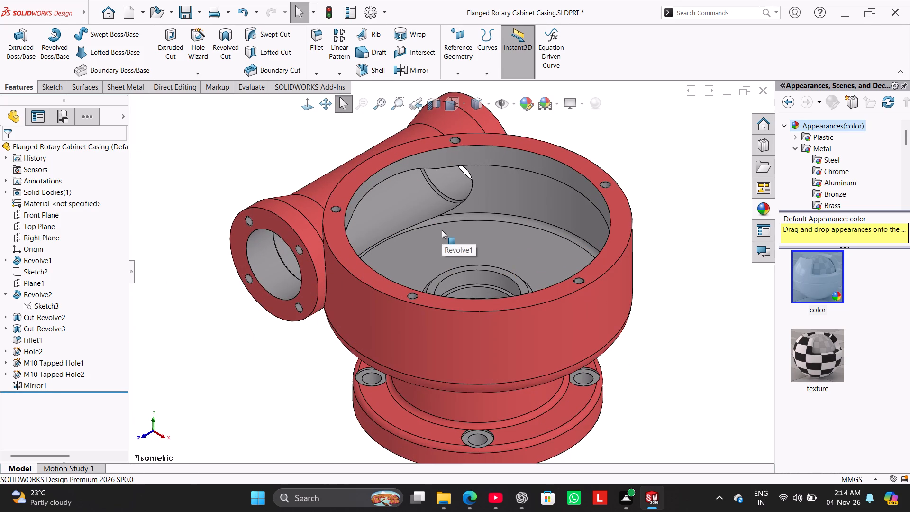
{"action": "scroll", "coordinate": [442, 230], "scroll_direction": "down", "scroll_amount": 3}
{"action": "middle_click_drag", "start_coordinate": [448, 225], "coordinate": [451, 181]}
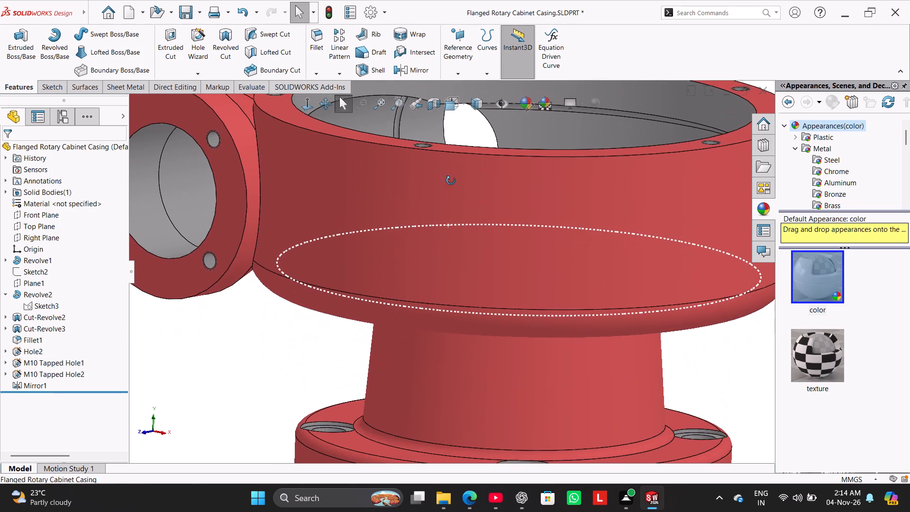
{"action": "middle_click_drag", "start_coordinate": [451, 181], "coordinate": [471, 201]}
{"action": "scroll", "coordinate": [670, 180], "scroll_direction": "down", "scroll_amount": 2}
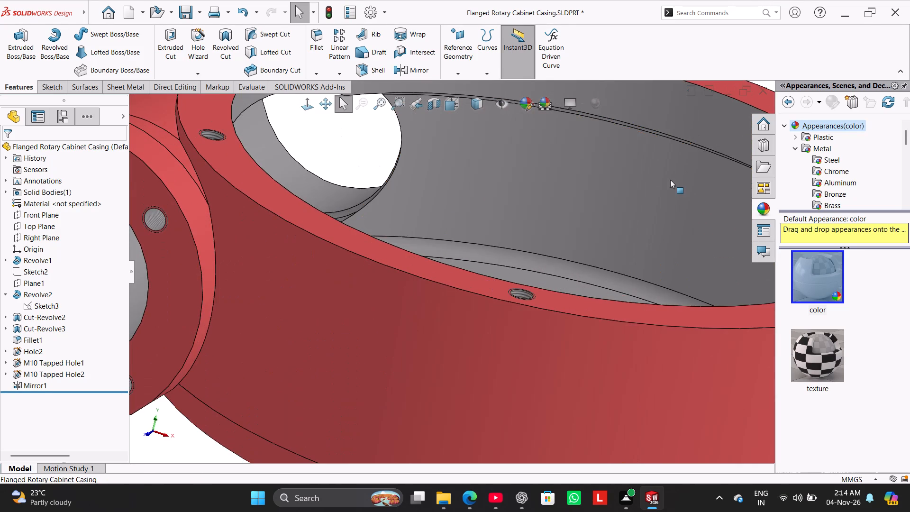
{"action": "middle_click_drag", "start_coordinate": [671, 178], "coordinate": [604, 248]}
{"action": "scroll", "coordinate": [604, 248], "scroll_direction": "up", "scroll_amount": 5}
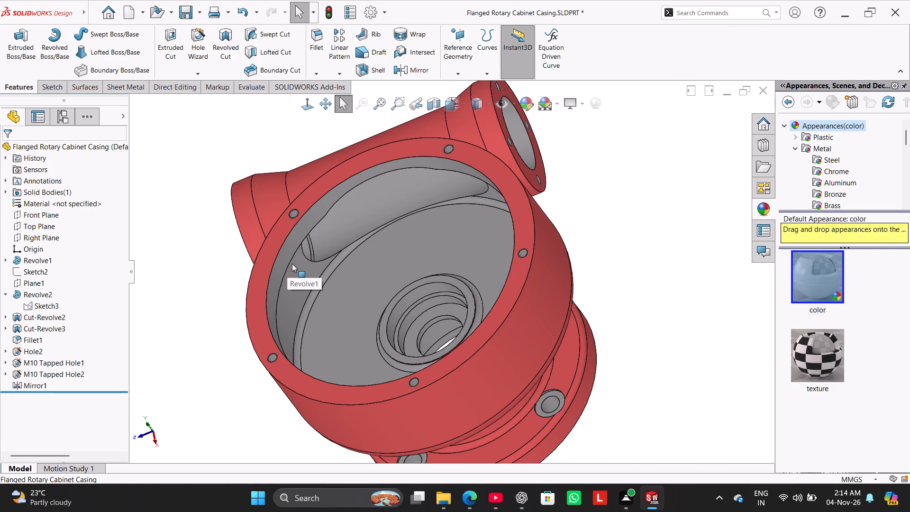
{"action": "scroll", "coordinate": [301, 263], "scroll_direction": "down", "scroll_amount": 7}
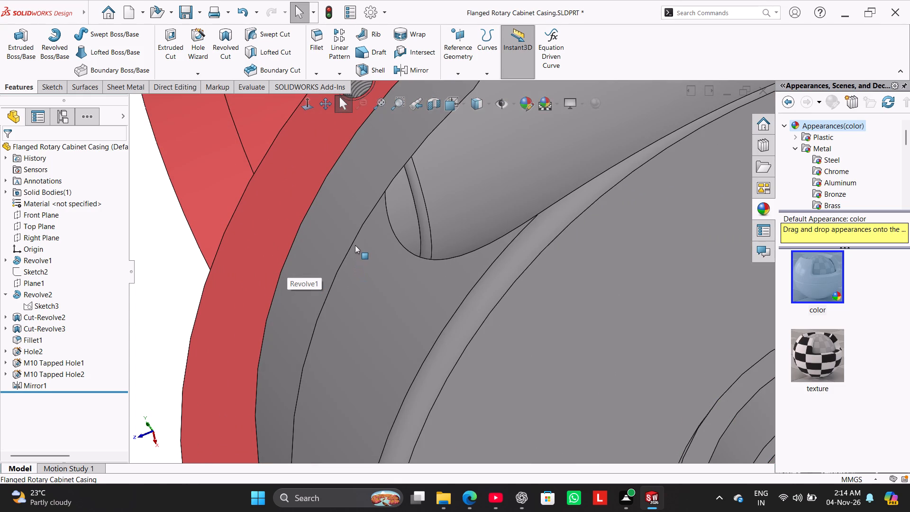
{"action": "middle_click_drag", "start_coordinate": [371, 259], "coordinate": [340, 208]}
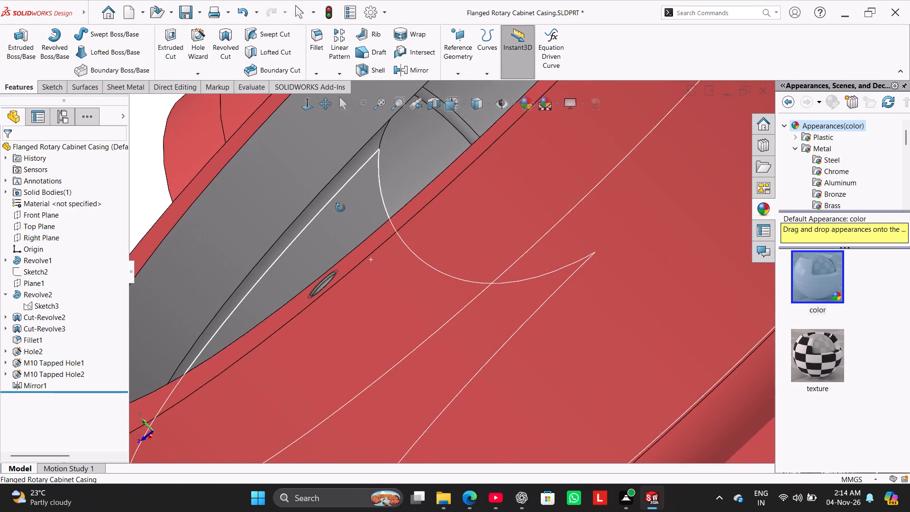
{"action": "middle_click_drag", "start_coordinate": [340, 208], "coordinate": [304, 279]}
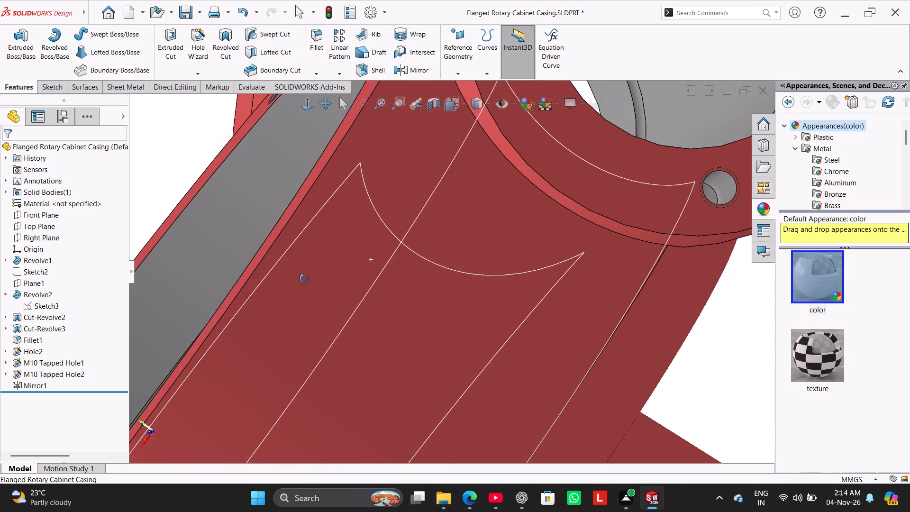
{"action": "middle_click_drag", "start_coordinate": [304, 279], "coordinate": [305, 309]}
Colour the narrow red Revolve1 step face, reached through the side flange opening, with the medium grey swatch (128) of the standard palette.
{"action": "scroll", "coordinate": [307, 290], "scroll_direction": "up", "scroll_amount": 6}
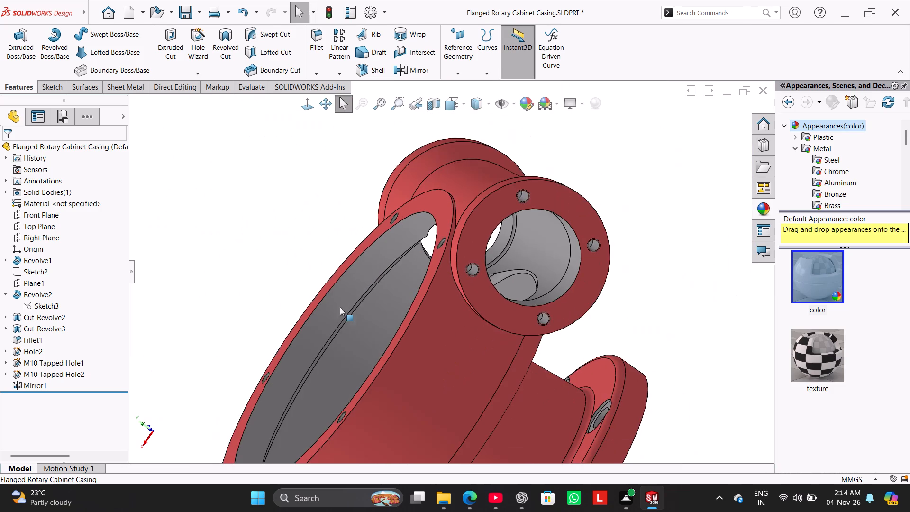
{"action": "middle_click_drag", "start_coordinate": [346, 327], "coordinate": [317, 348]}
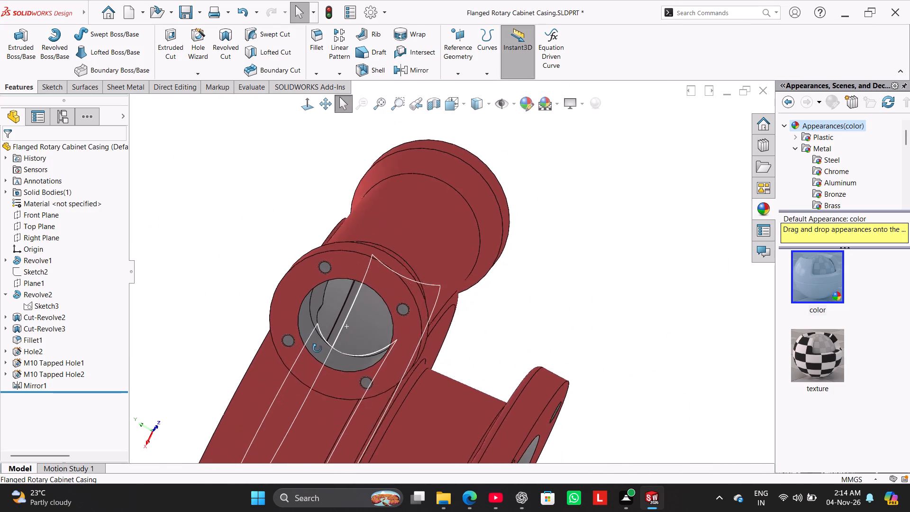
{"action": "middle_click_drag", "start_coordinate": [317, 348], "coordinate": [315, 327]}
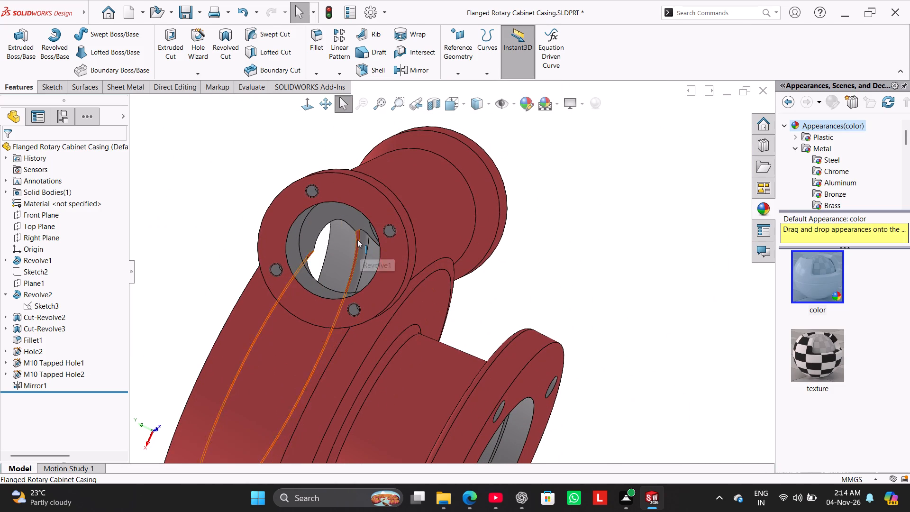
{"action": "scroll", "coordinate": [366, 247], "scroll_direction": "down", "scroll_amount": 9}
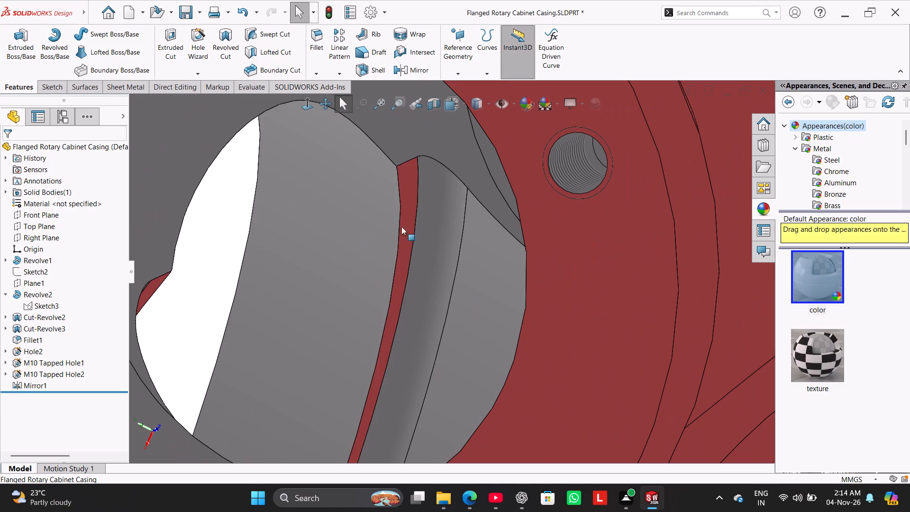
{"action": "left_click", "coordinate": [406, 213]}
{"action": "left_click", "coordinate": [522, 107]}
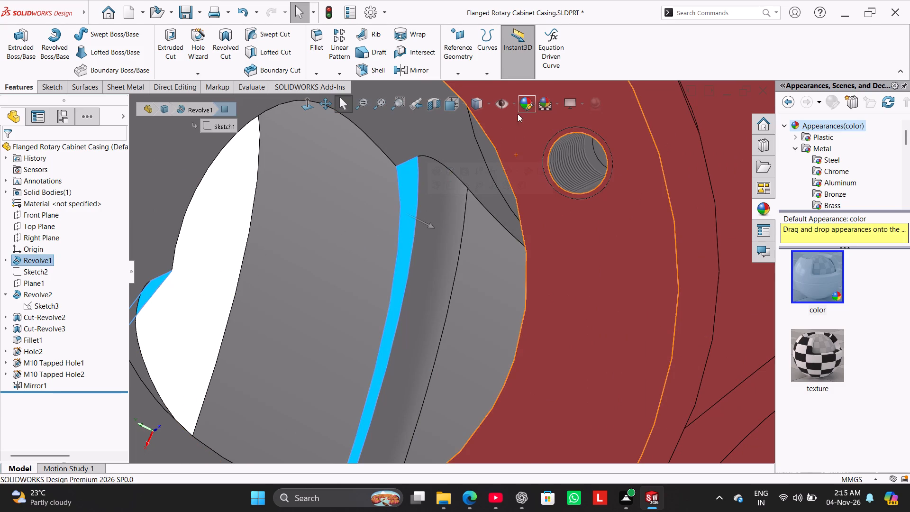
{"action": "left_click_drag", "start_coordinate": [125, 264], "coordinate": [124, 303]}
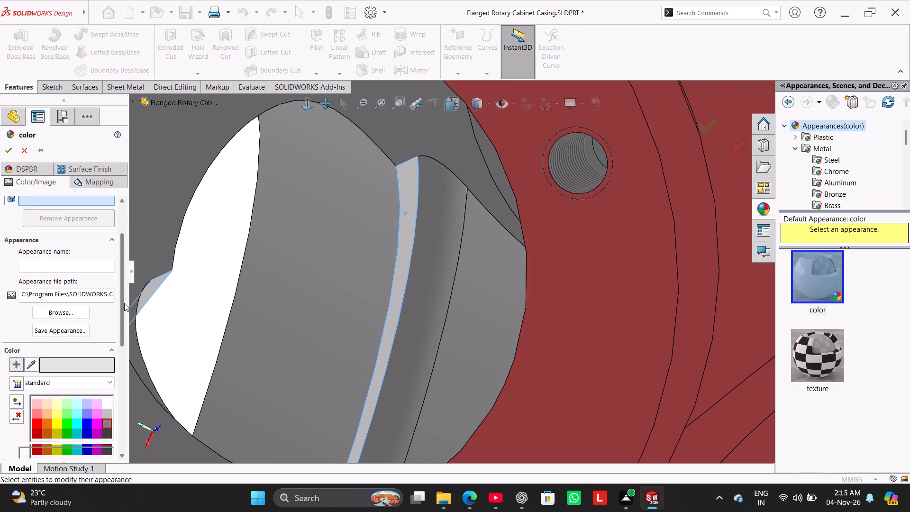
{"action": "left_click_drag", "start_coordinate": [124, 303], "coordinate": [122, 325]}
{"action": "left_click", "coordinate": [109, 360]}
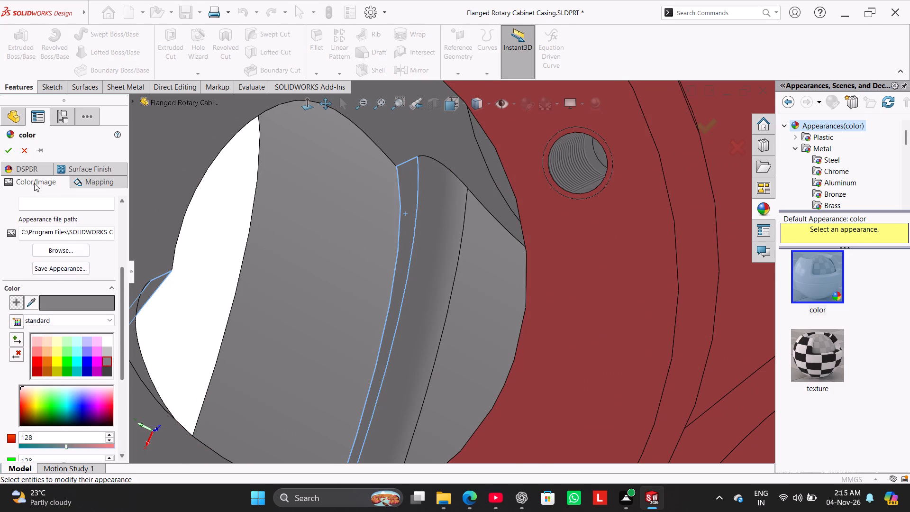
{"action": "left_click", "coordinate": [9, 152]}
{"action": "scroll", "coordinate": [251, 269], "scroll_direction": "up", "scroll_amount": 9}
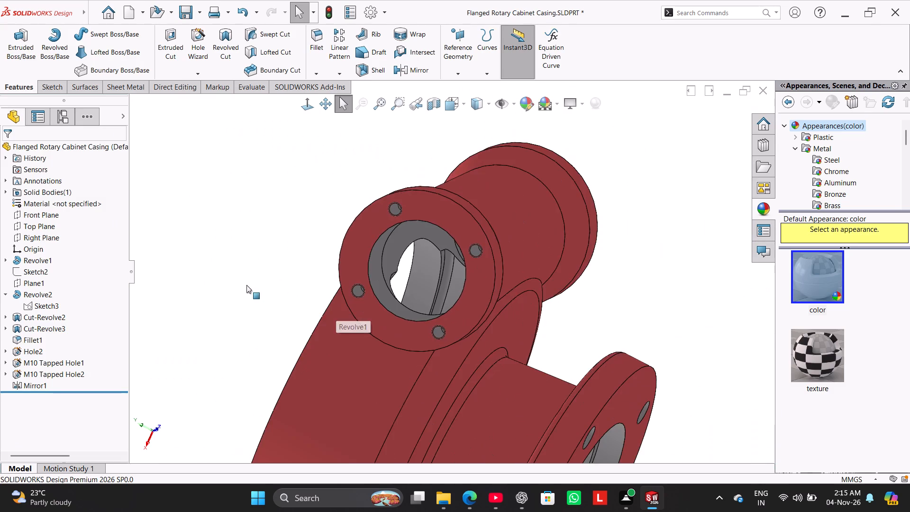
Preview a section of the casing at the Front Plane from the isometric view, inspect the interior colouring, and cancel the section.
{"action": "right_click_drag", "start_coordinate": [251, 273], "coordinate": [285, 228]}
{"action": "left_click", "coordinate": [431, 107]}
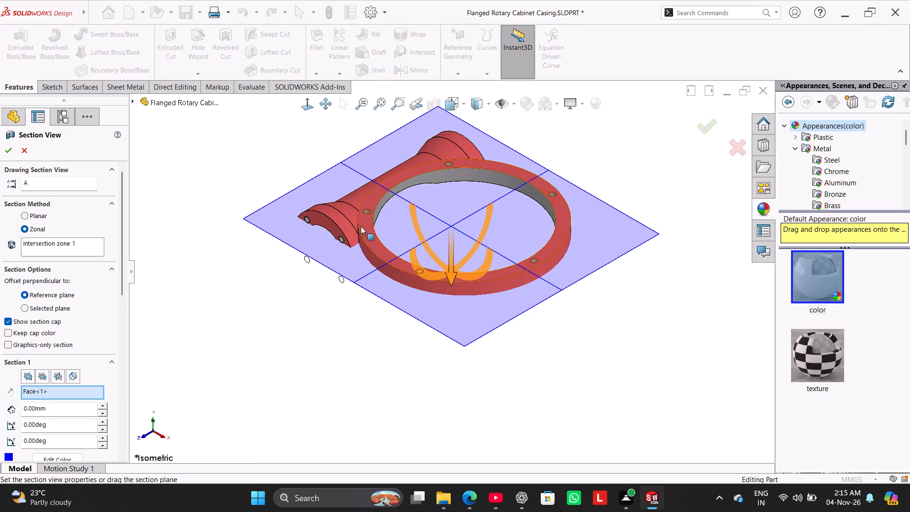
{"action": "left_click", "coordinate": [28, 380]}
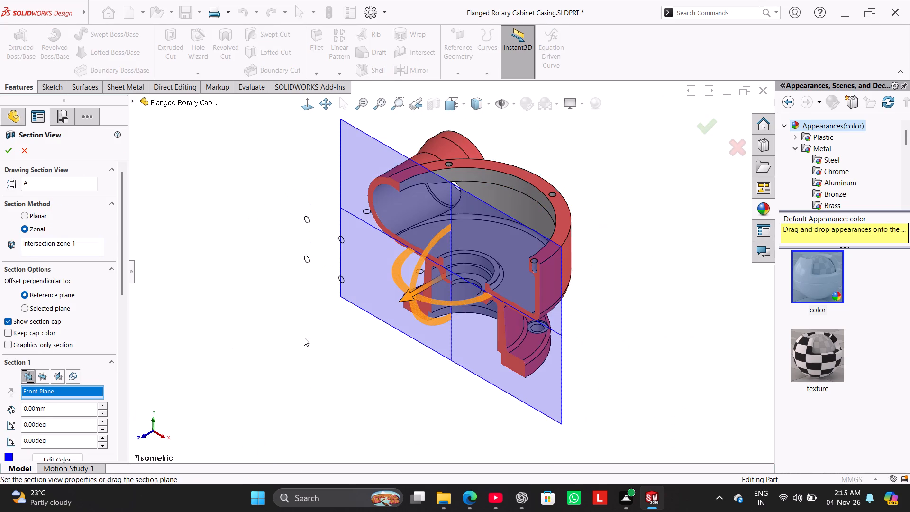
{"action": "middle_click_drag", "start_coordinate": [304, 337], "coordinate": [375, 240]}
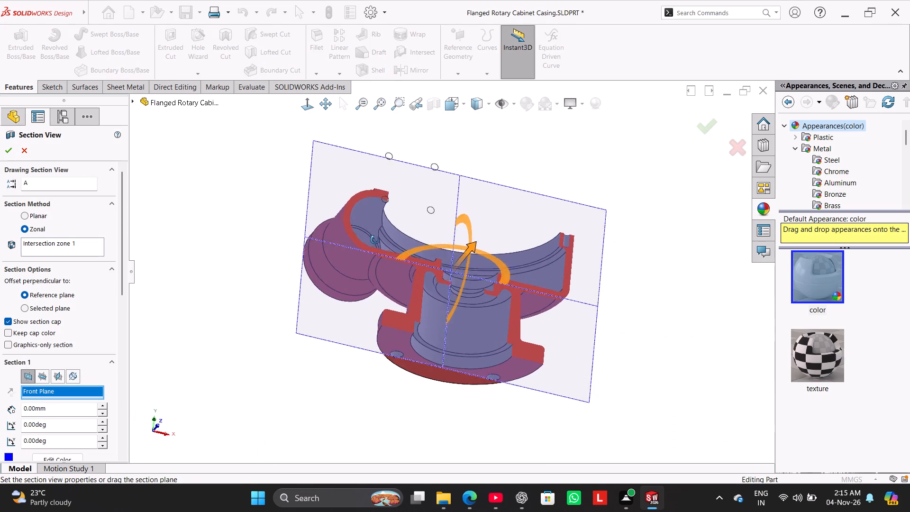
{"action": "middle_click_drag", "start_coordinate": [375, 240], "coordinate": [323, 374]}
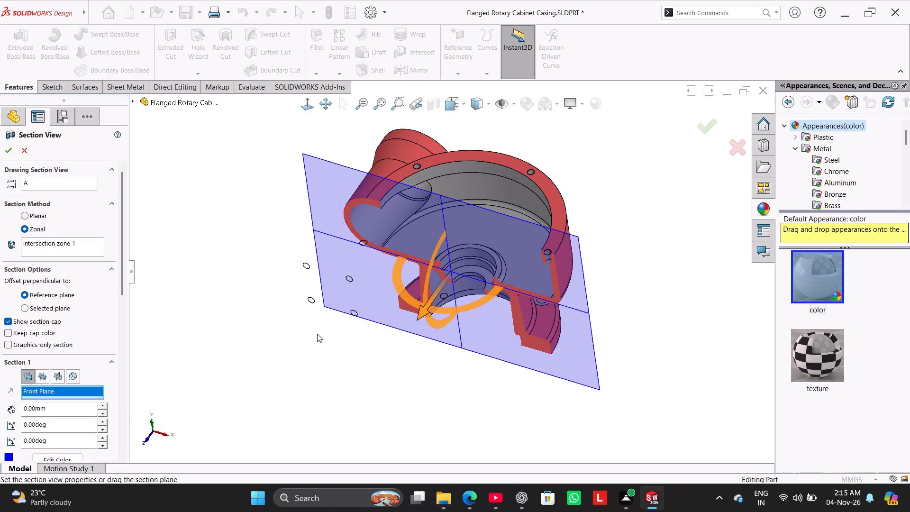
{"action": "left_click", "coordinate": [22, 149]}
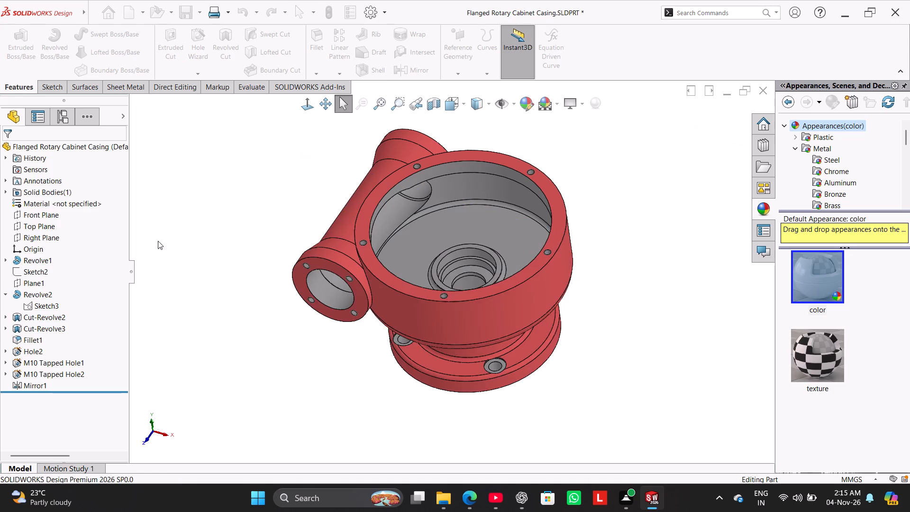
Return the casing to the isometric view and save the part.
{"action": "right_click_drag", "start_coordinate": [193, 269], "coordinate": [326, 196]}
{"action": "left_click", "coordinate": [184, 16]}
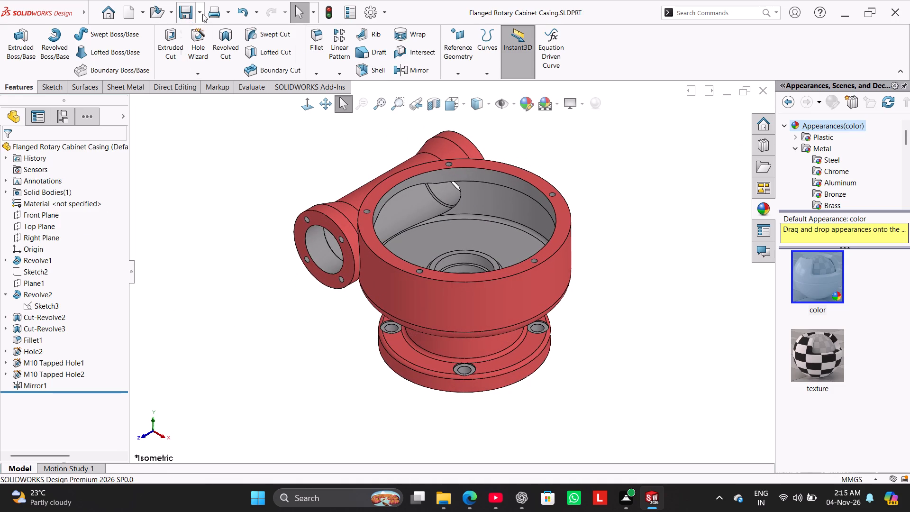
Save the casing with Save As in the SOLIDWORKS Part format under its current name in the Worked folder, replacing the existing file.
{"action": "left_click", "coordinate": [202, 14]}
{"action": "left_click", "coordinate": [245, 41]}
{"action": "left_click", "coordinate": [500, 267]}
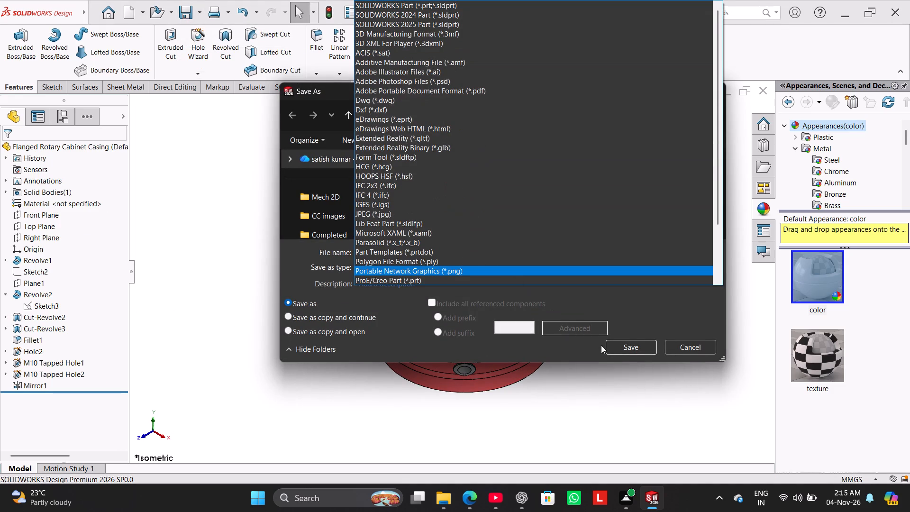
{"action": "left_click", "coordinate": [608, 399]}
{"action": "left_click", "coordinate": [628, 349]}
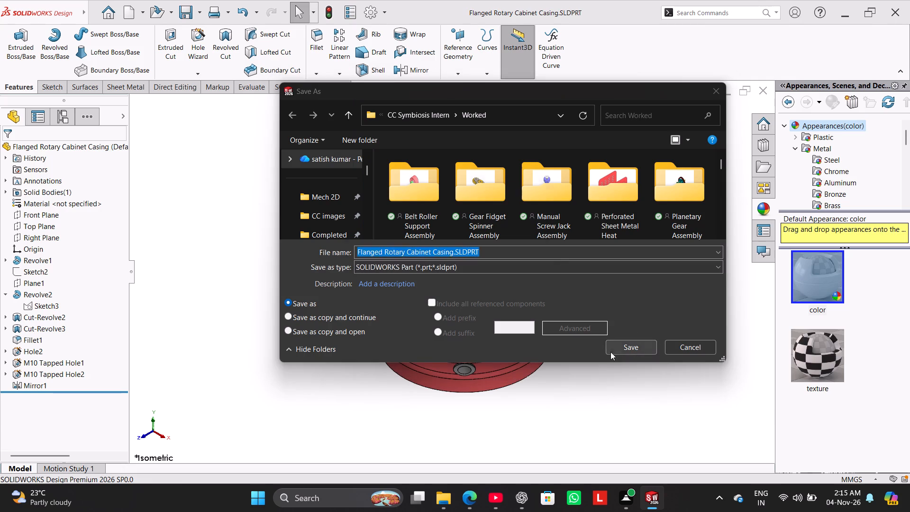
{"action": "left_click", "coordinate": [494, 252]}
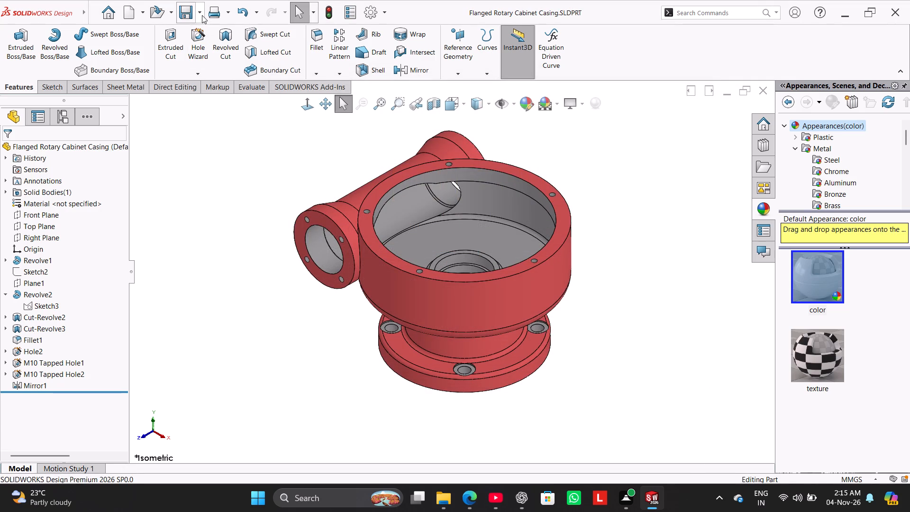
Export the casing as Flanged Rotary Cabinet Casing.pdf in Adobe Portable Document Format to the Worked folder, replacing any existing copy.
{"action": "left_click", "coordinate": [202, 15]}
{"action": "left_click", "coordinate": [215, 43]}
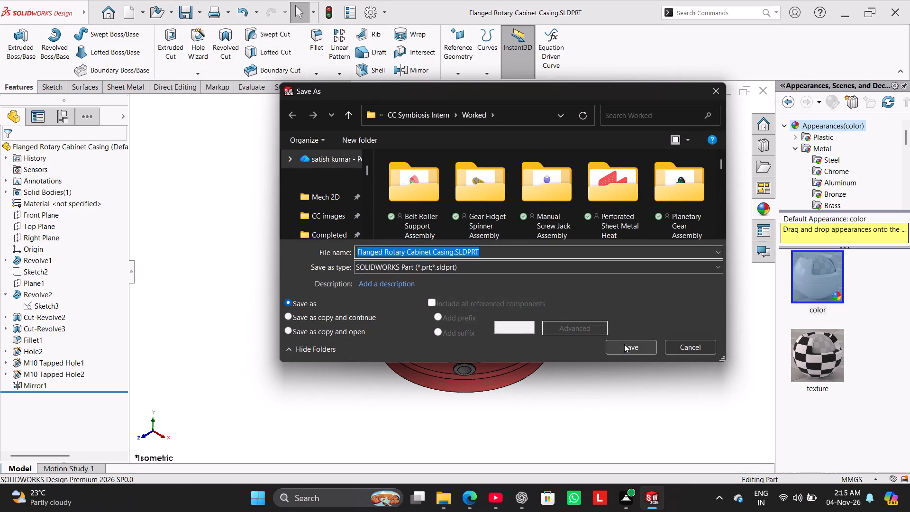
{"action": "left_click", "coordinate": [596, 269]}
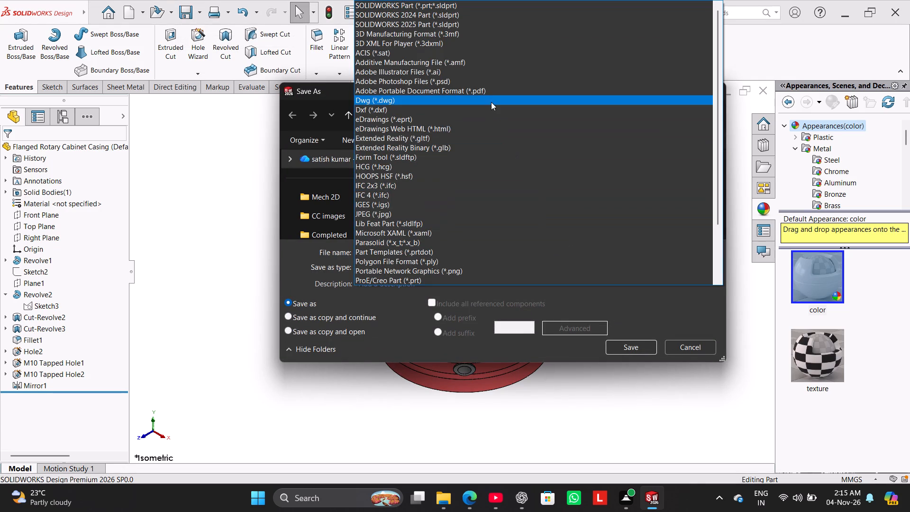
{"action": "left_click", "coordinate": [491, 93]}
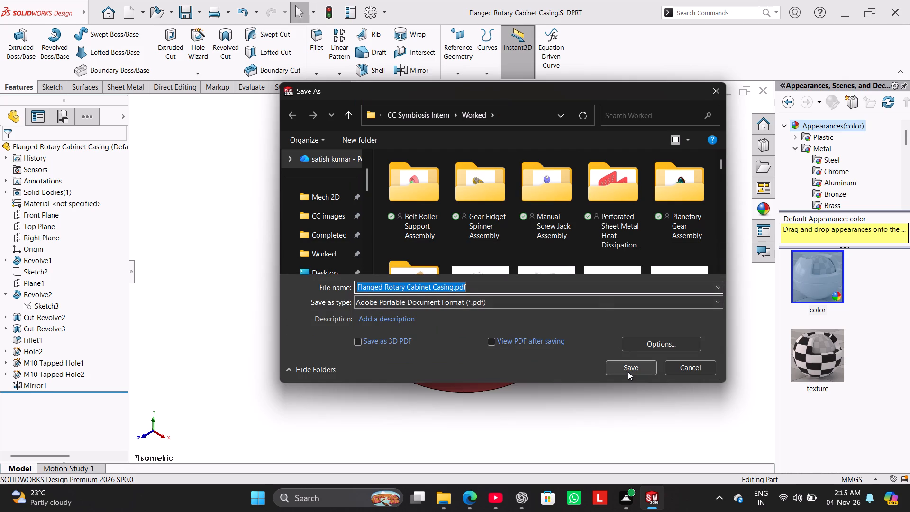
{"action": "left_click", "coordinate": [628, 372]}
{"action": "left_click", "coordinate": [478, 247]}
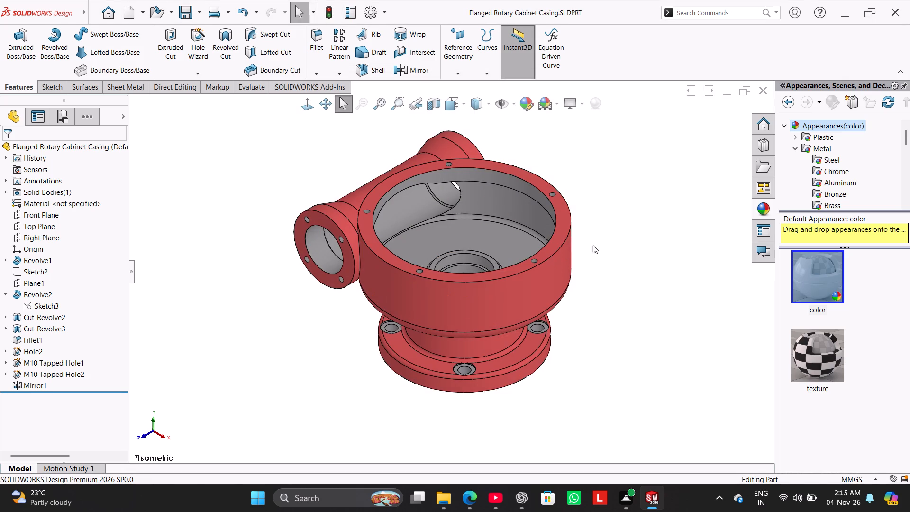
Close the Flanged Rotary Cabinet Casing part.
{"action": "left_click", "coordinate": [761, 91]}
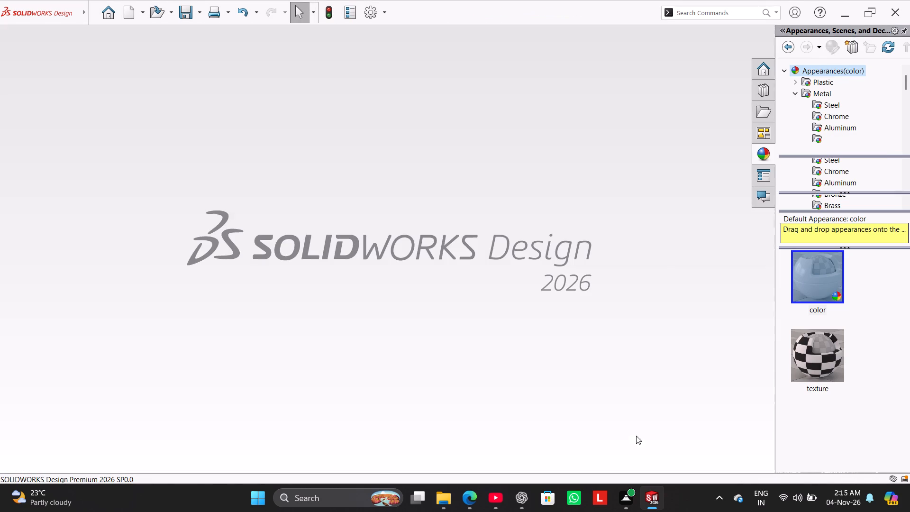